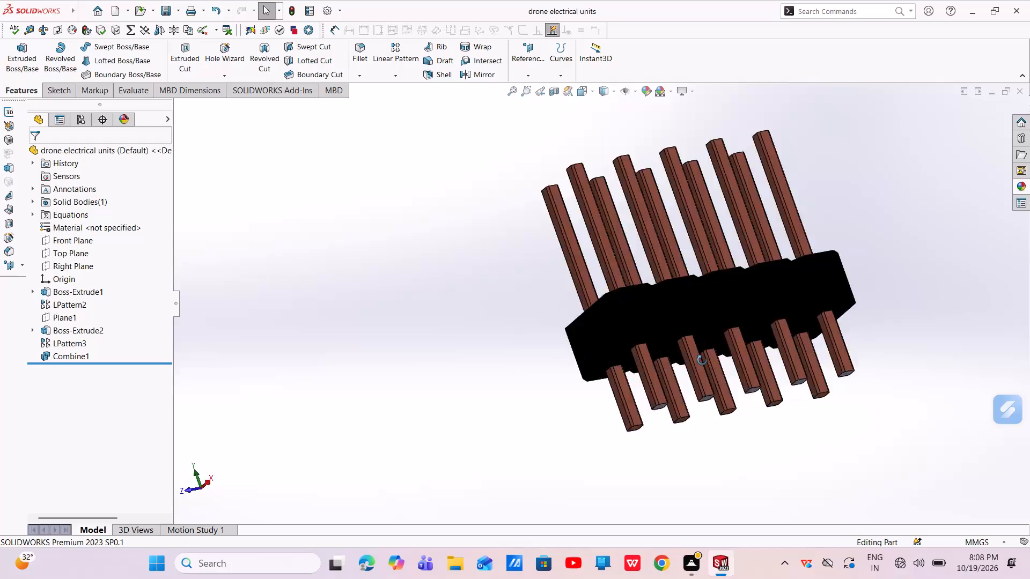
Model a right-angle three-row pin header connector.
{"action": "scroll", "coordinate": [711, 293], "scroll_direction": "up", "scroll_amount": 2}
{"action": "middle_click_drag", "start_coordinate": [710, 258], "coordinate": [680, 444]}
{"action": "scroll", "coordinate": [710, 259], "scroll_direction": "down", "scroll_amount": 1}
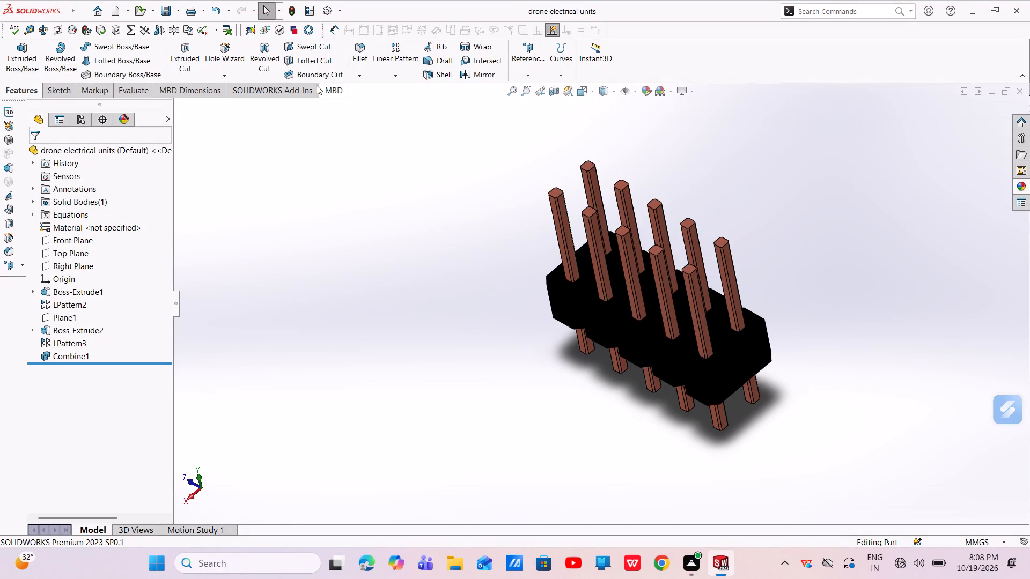
Create a new part document and open a sketch on the Top Plane.
{"action": "left_click", "coordinate": [117, 7]}
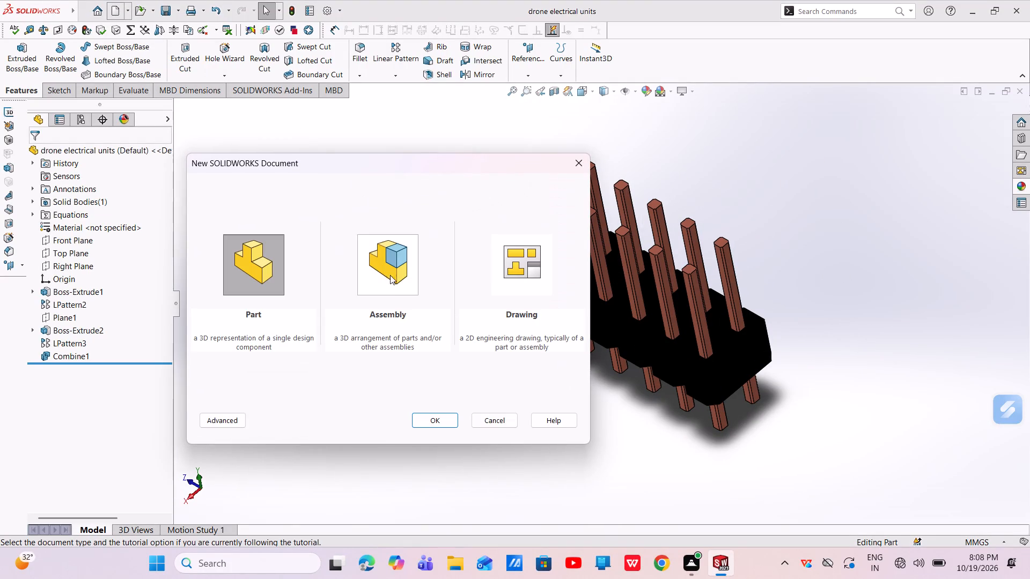
{"action": "left_click", "coordinate": [430, 421]}
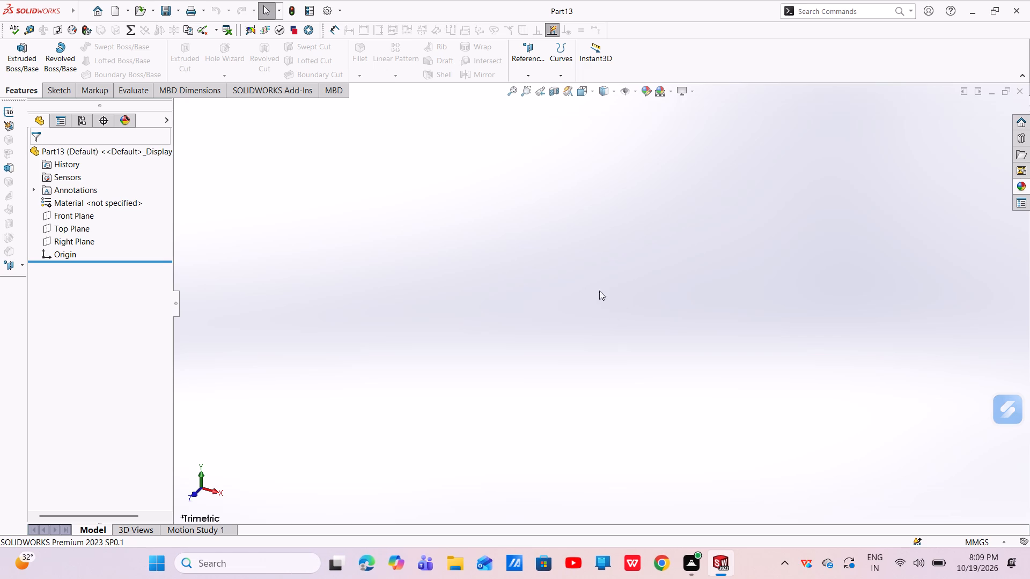
{"action": "left_click", "coordinate": [74, 230]}
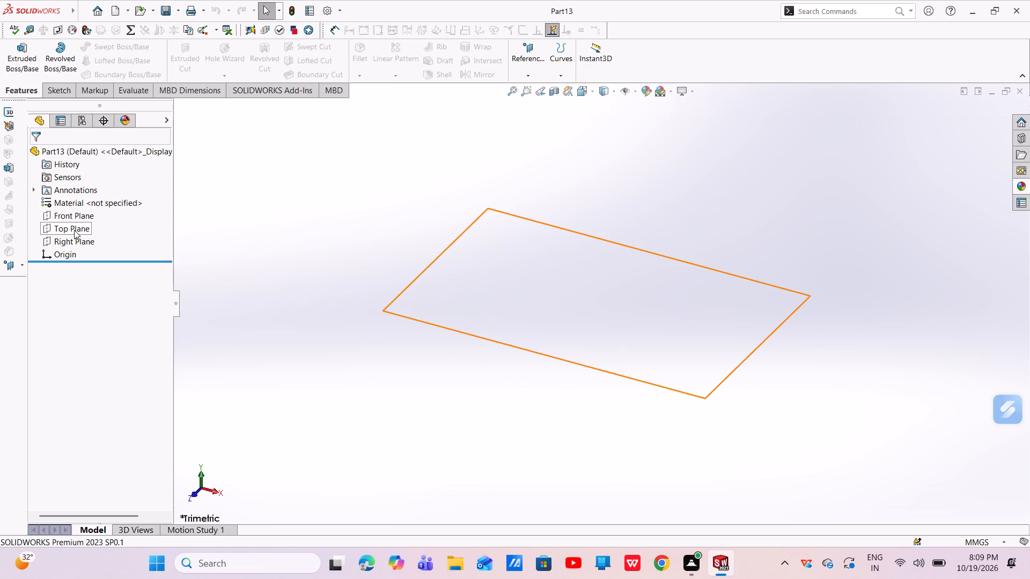
{"action": "left_click", "coordinate": [84, 214]}
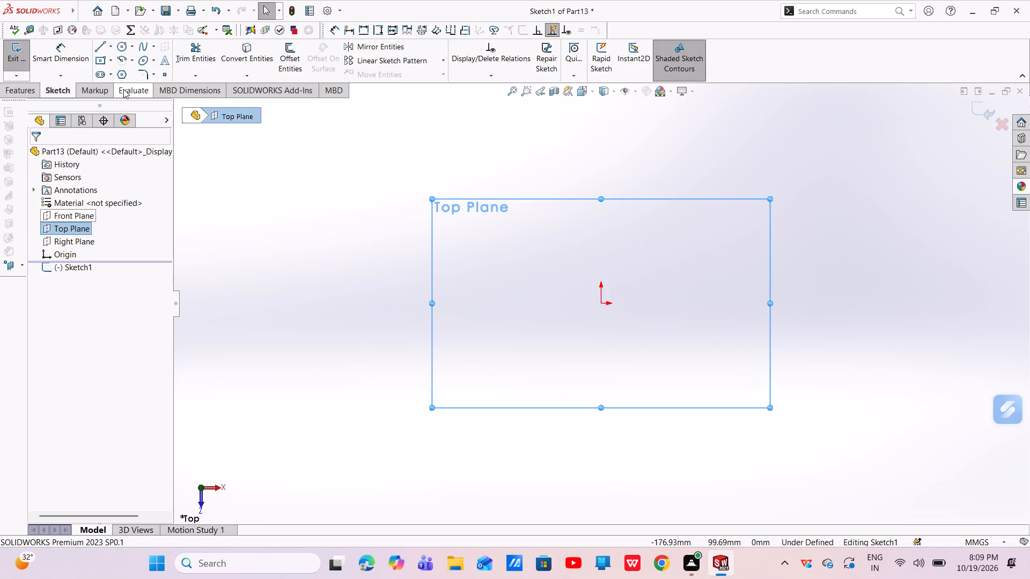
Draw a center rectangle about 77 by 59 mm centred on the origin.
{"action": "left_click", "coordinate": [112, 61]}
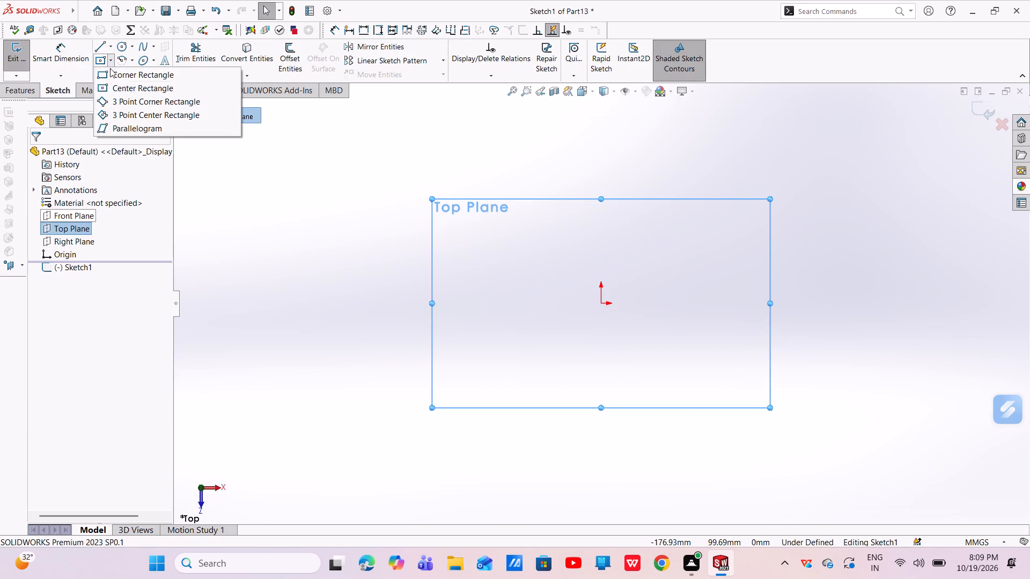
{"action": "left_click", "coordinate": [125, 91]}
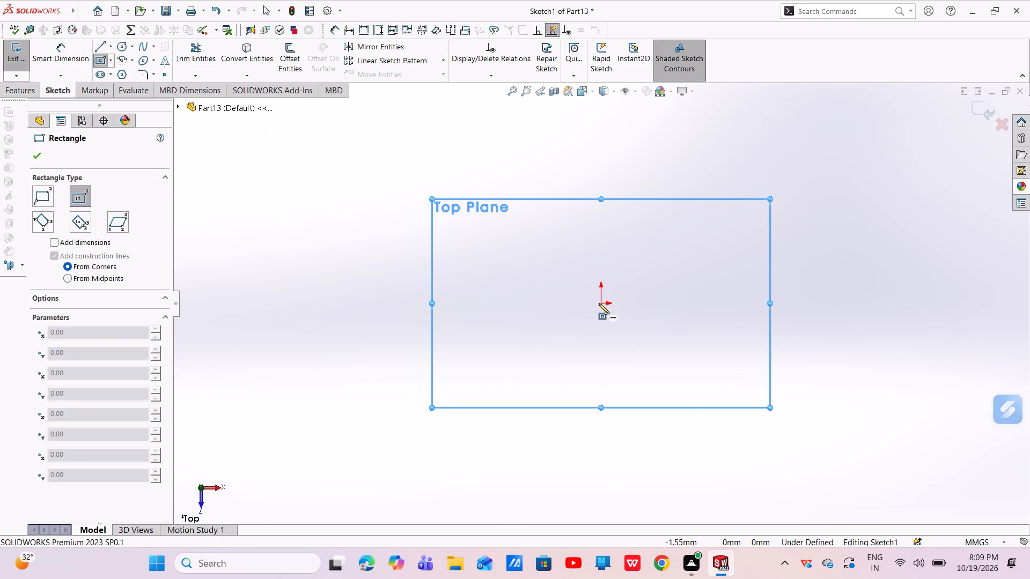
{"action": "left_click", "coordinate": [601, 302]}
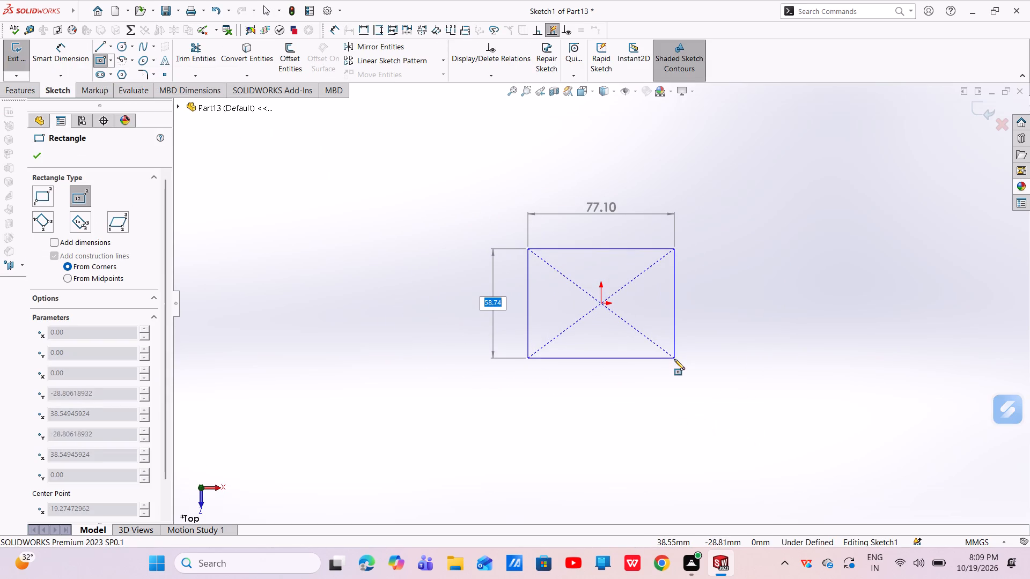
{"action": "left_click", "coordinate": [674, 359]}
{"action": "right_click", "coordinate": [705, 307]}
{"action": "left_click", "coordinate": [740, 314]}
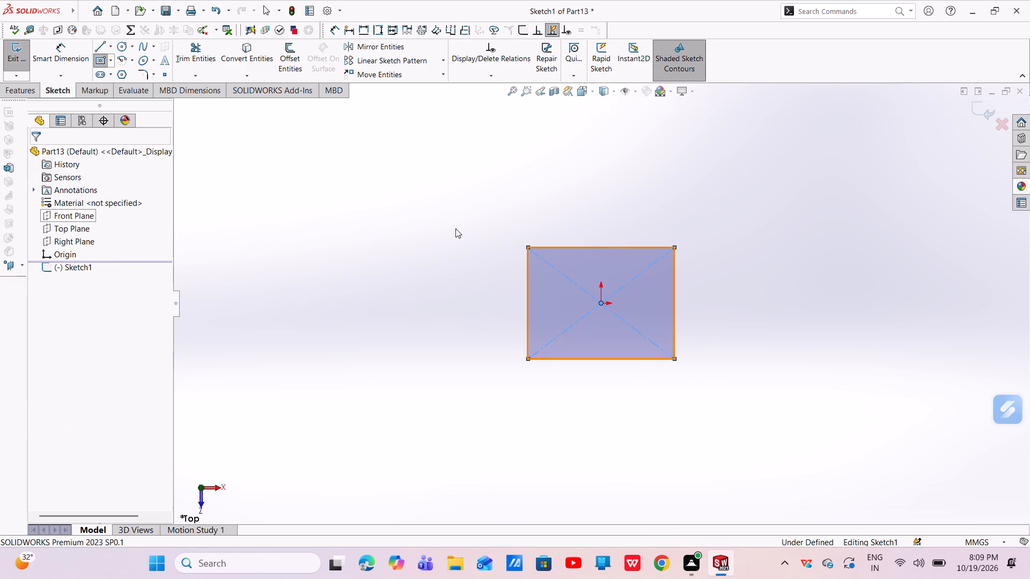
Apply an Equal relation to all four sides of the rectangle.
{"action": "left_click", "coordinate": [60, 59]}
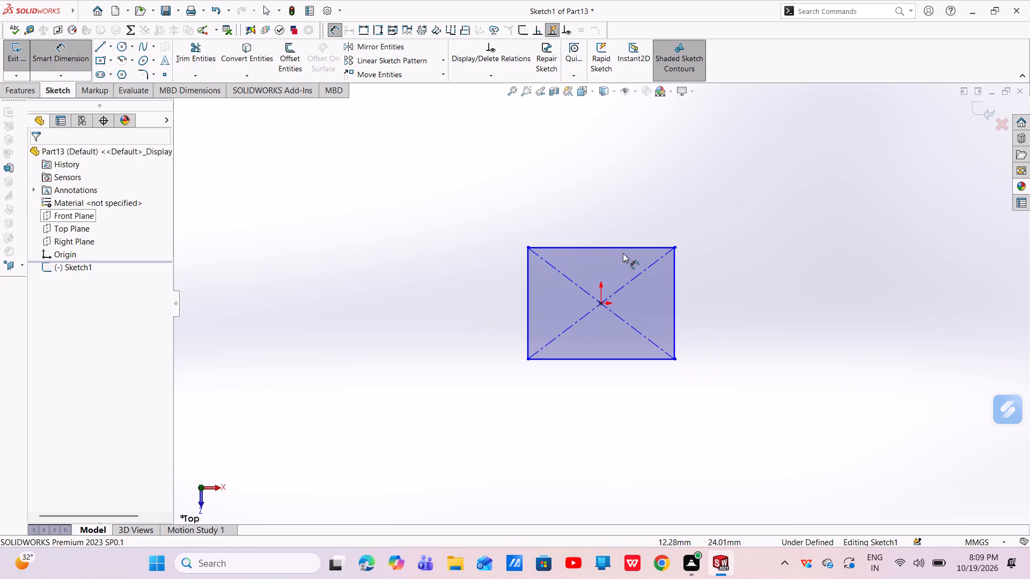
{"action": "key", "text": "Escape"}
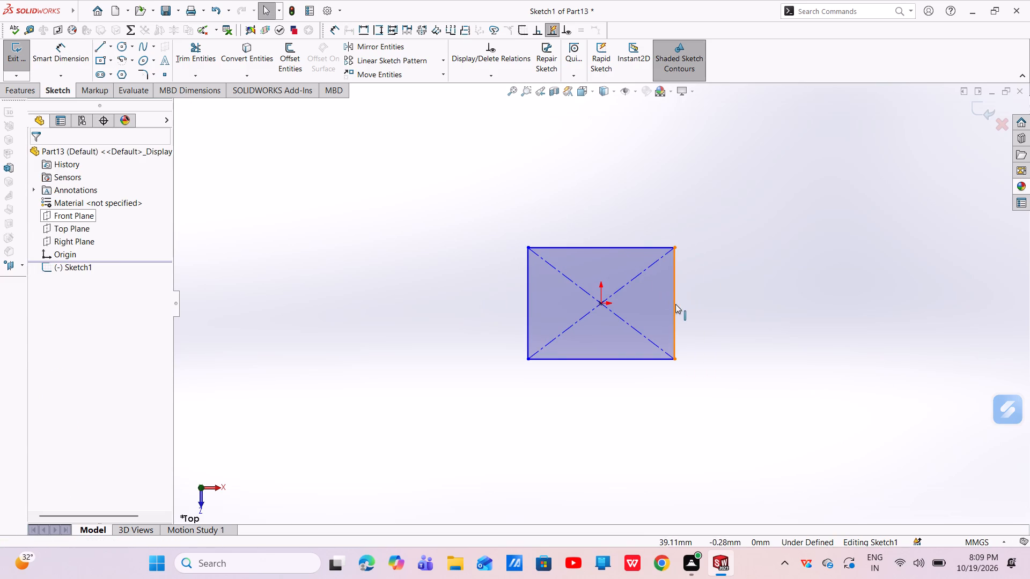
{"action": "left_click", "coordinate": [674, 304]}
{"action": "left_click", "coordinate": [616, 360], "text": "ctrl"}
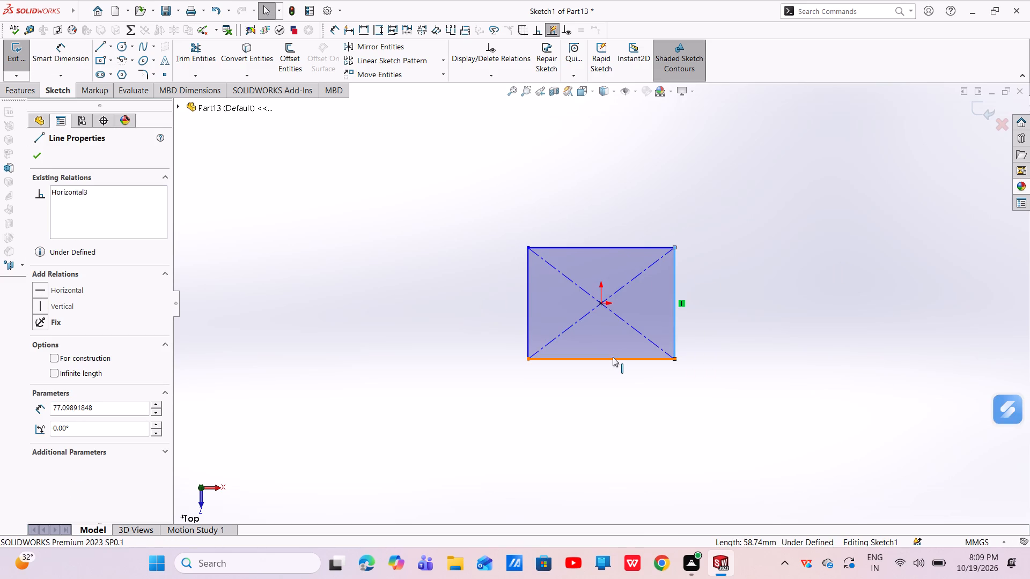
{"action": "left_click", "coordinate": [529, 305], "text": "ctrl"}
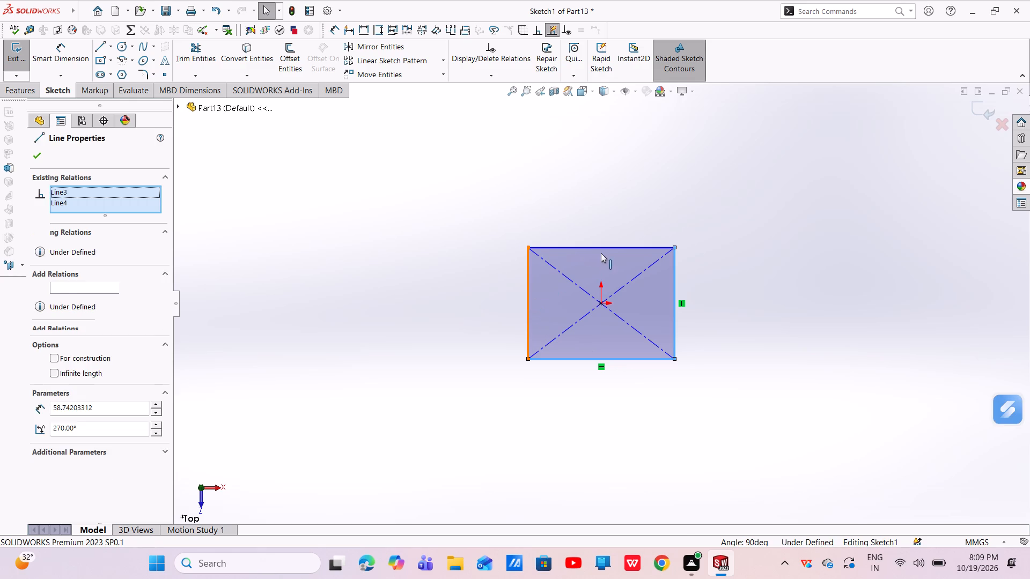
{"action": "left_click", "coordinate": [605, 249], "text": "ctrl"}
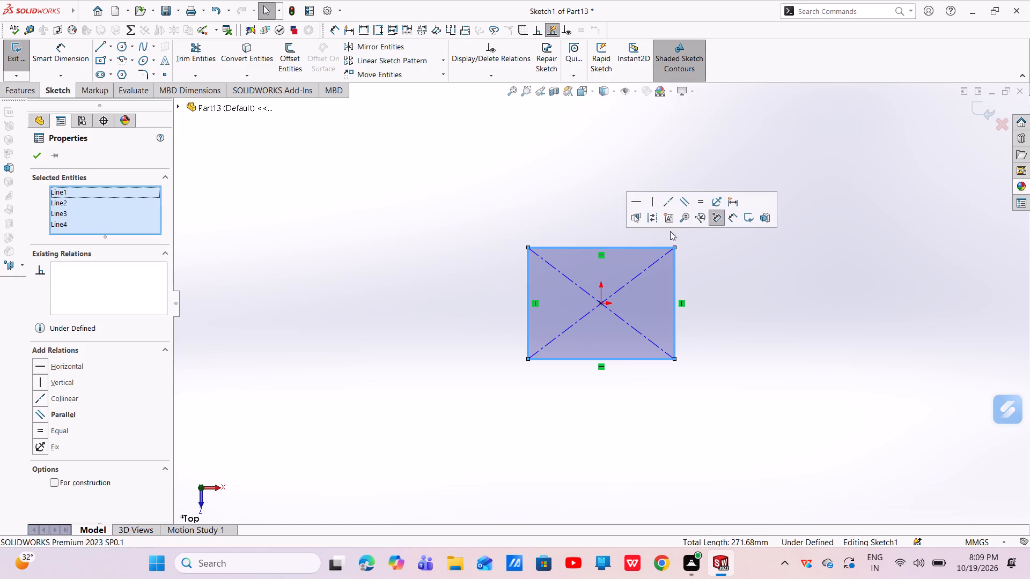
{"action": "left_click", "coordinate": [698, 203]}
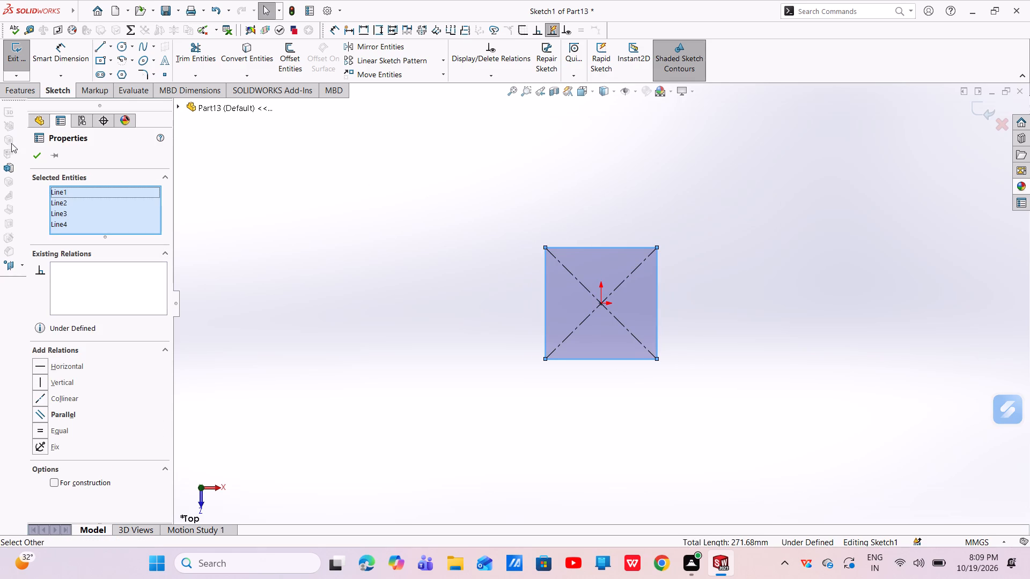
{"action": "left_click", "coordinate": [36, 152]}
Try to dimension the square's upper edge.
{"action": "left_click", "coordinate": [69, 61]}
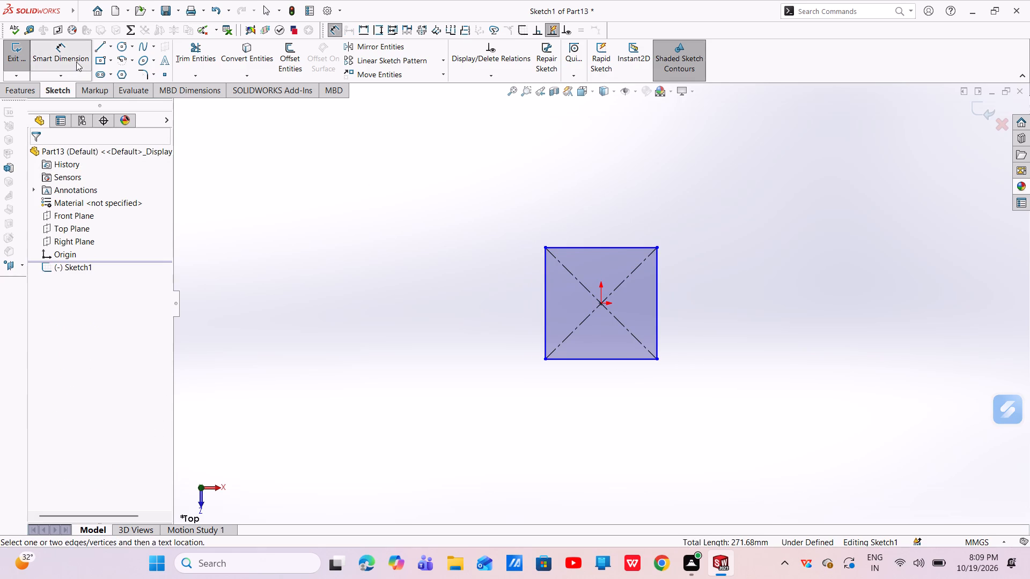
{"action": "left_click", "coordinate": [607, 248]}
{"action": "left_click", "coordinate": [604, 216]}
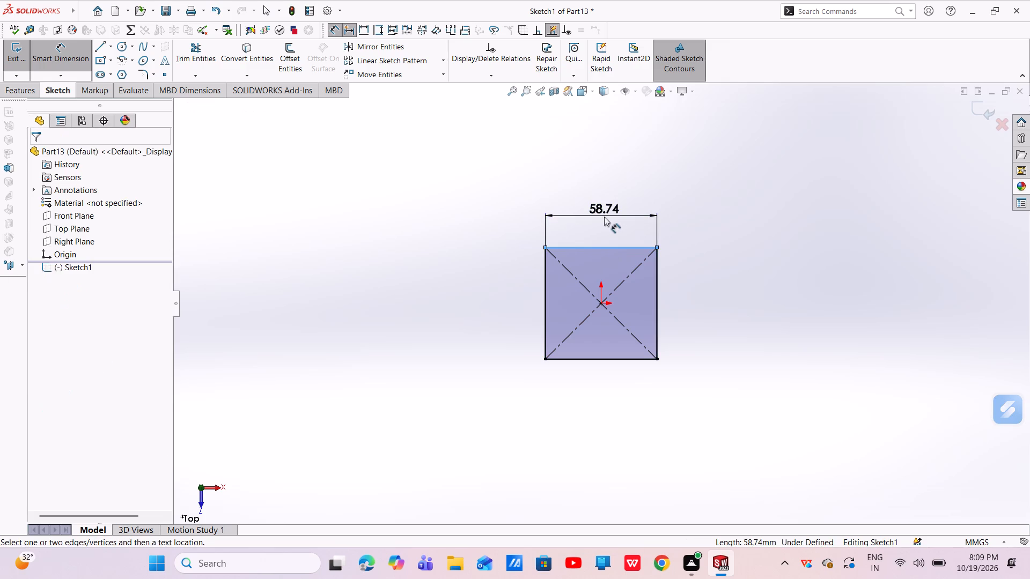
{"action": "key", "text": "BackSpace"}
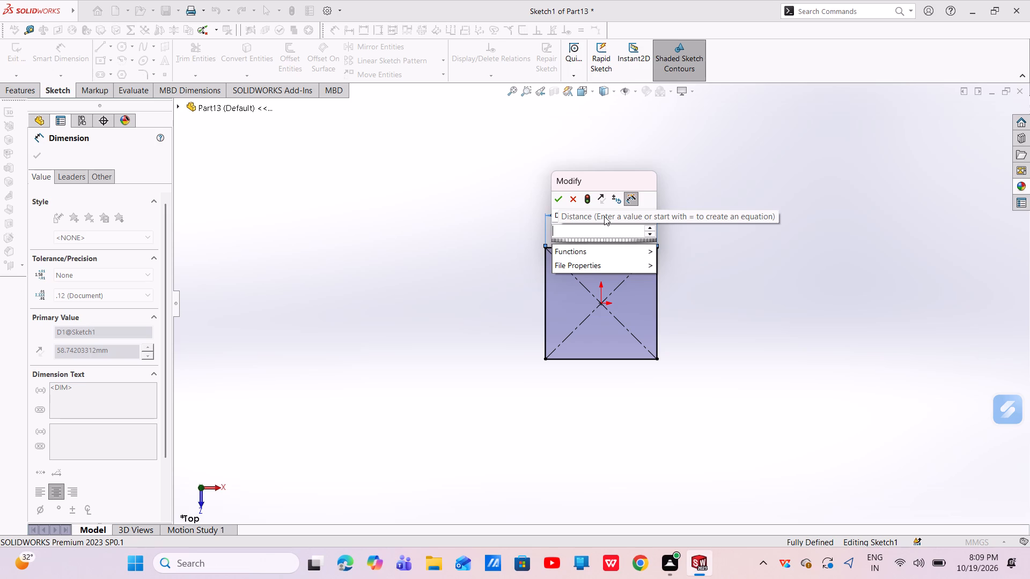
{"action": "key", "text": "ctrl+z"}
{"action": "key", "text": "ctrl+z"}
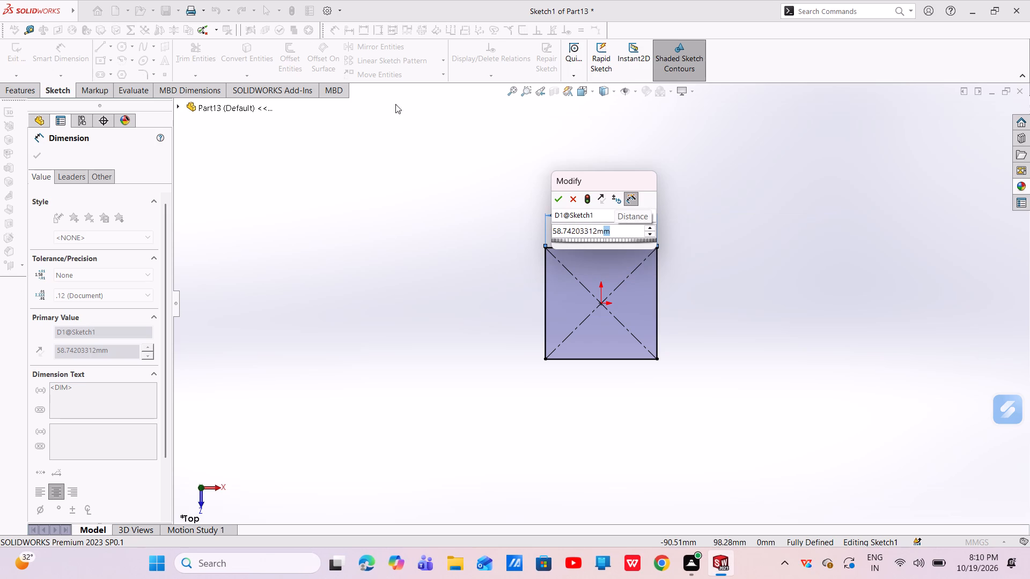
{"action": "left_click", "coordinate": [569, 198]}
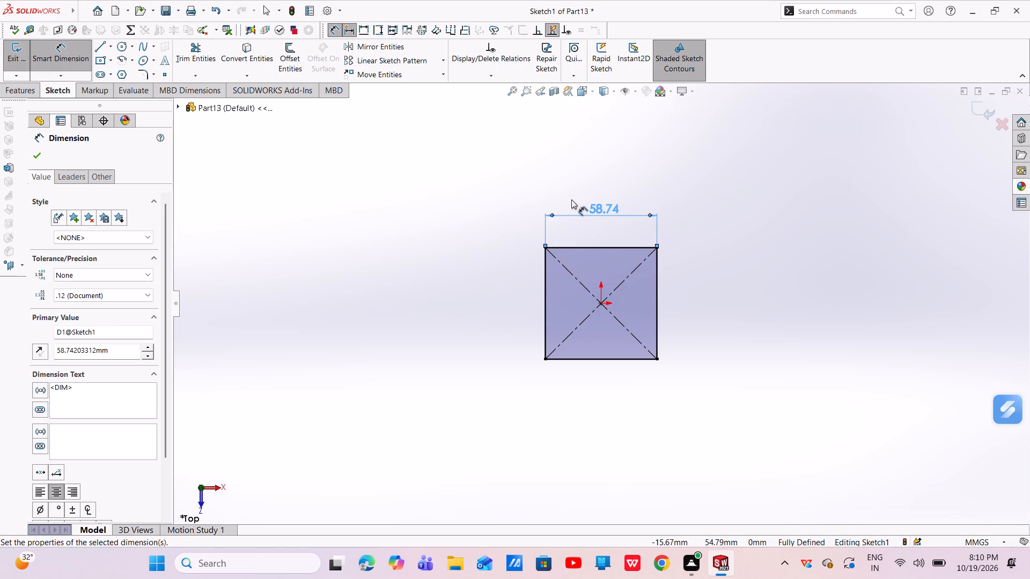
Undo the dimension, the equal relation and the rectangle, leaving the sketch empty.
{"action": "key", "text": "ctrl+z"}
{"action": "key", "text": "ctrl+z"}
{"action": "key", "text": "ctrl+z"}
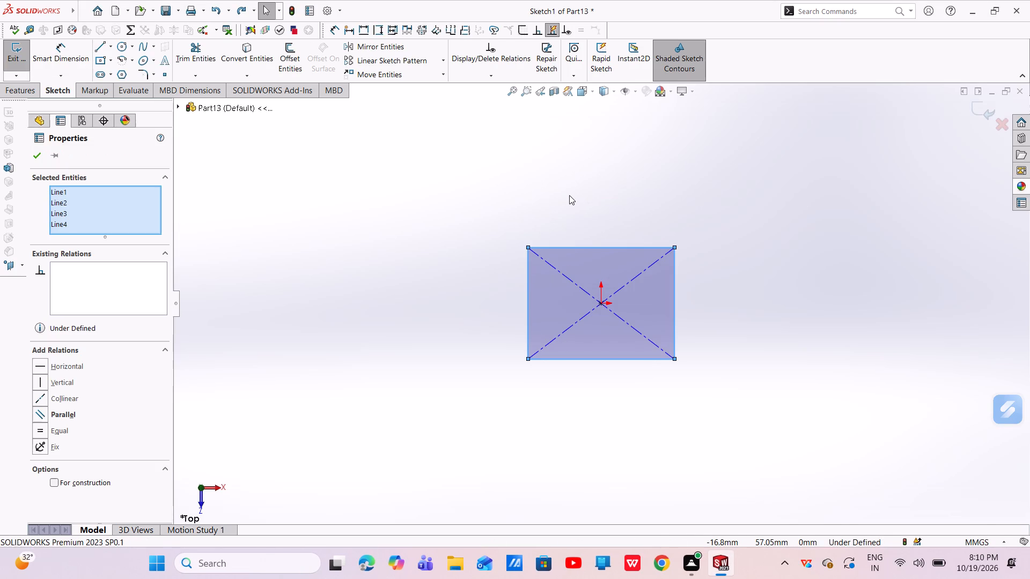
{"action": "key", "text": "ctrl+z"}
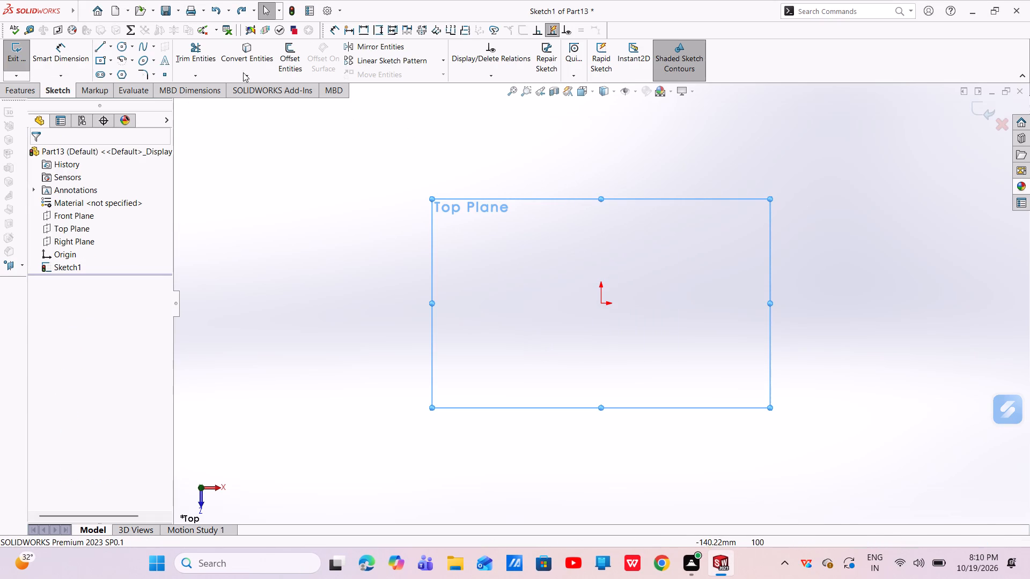
Draw a center rectangle about 79 by 48 mm centred on the sketch origin.
{"action": "left_click", "coordinate": [96, 59]}
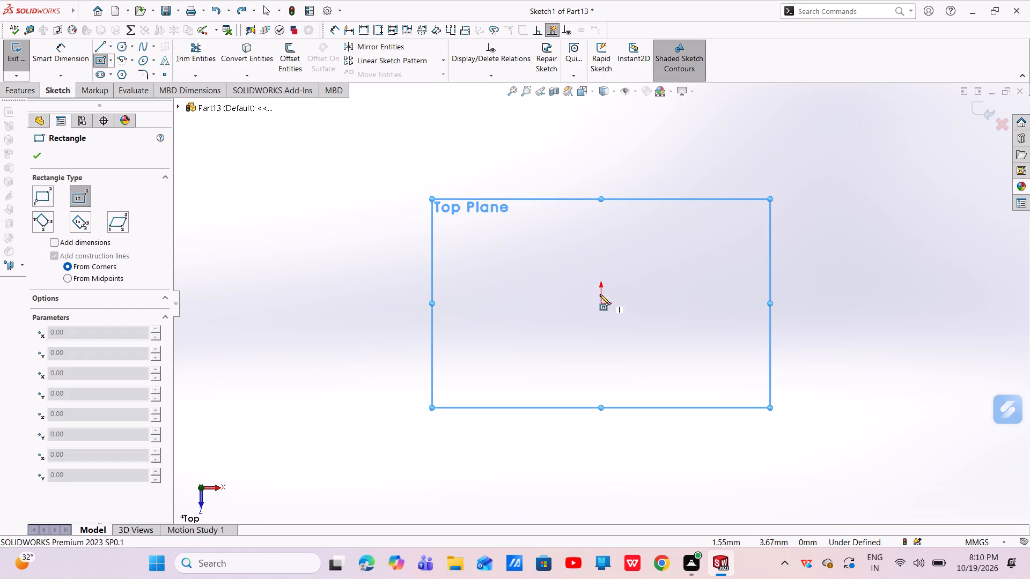
{"action": "left_click", "coordinate": [599, 301]}
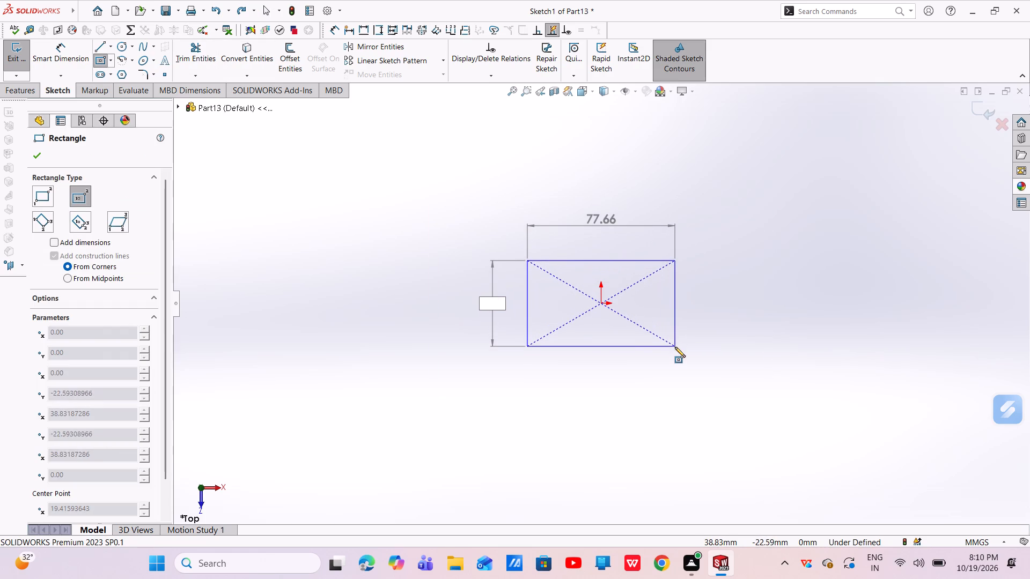
{"action": "left_click", "coordinate": [676, 349]}
{"action": "right_click", "coordinate": [711, 311]}
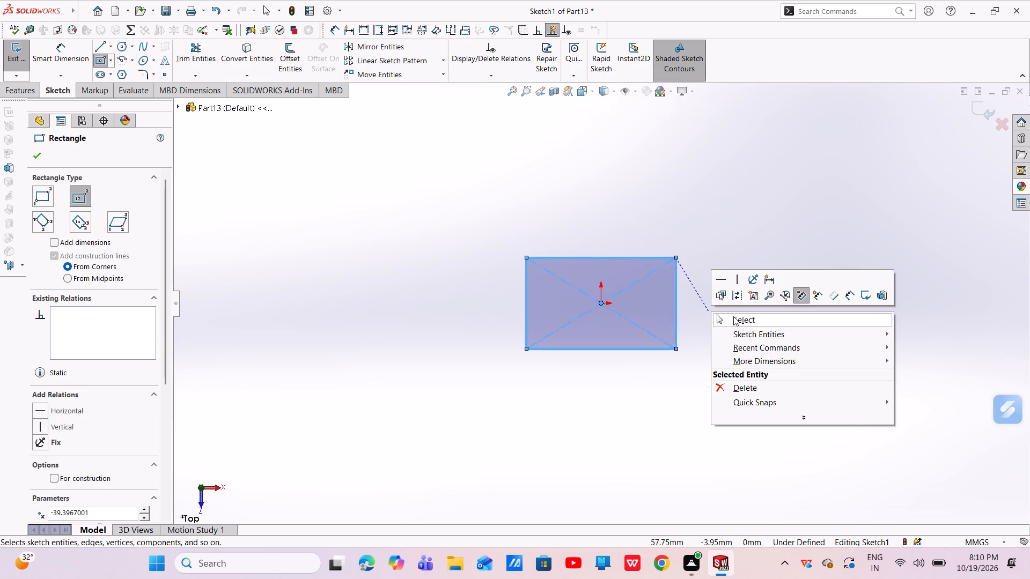
{"action": "left_click", "coordinate": [733, 316]}
Apply an Equal relation between two adjacent sides of the rectangle, making it a square.
{"action": "left_click", "coordinate": [560, 256]}
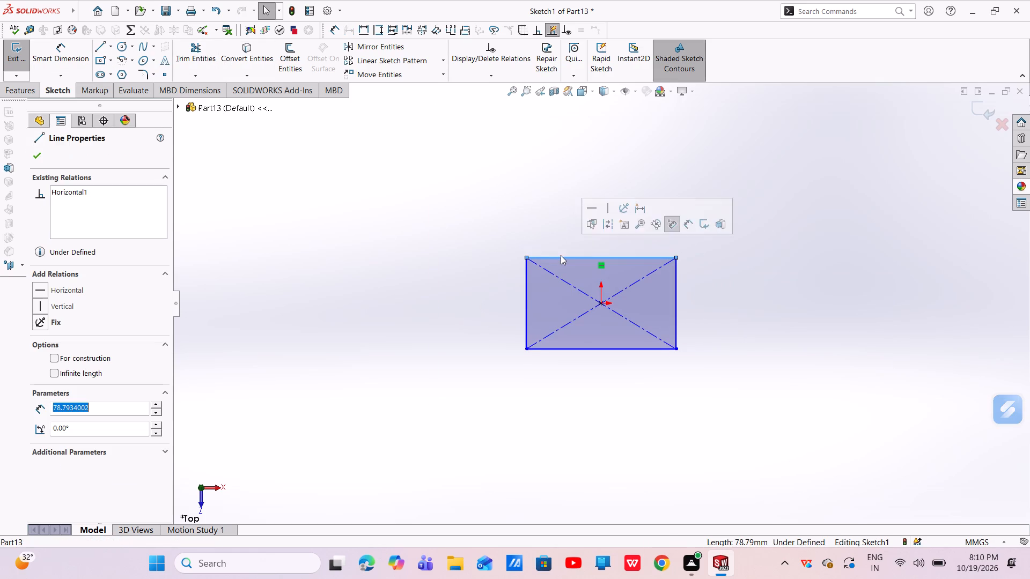
{"action": "left_click", "coordinate": [525, 276], "text": "ctrl"}
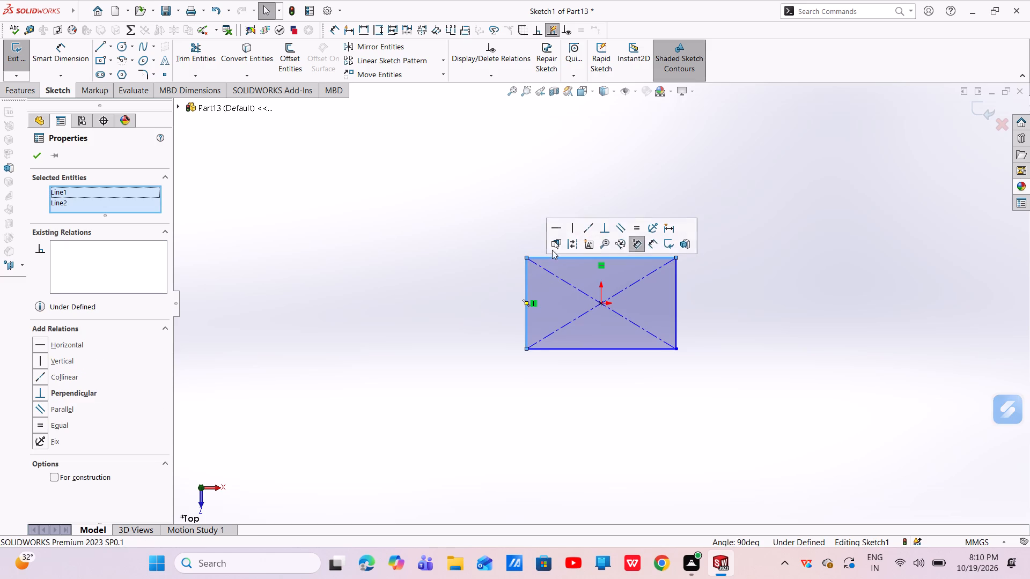
{"action": "left_click", "coordinate": [635, 232]}
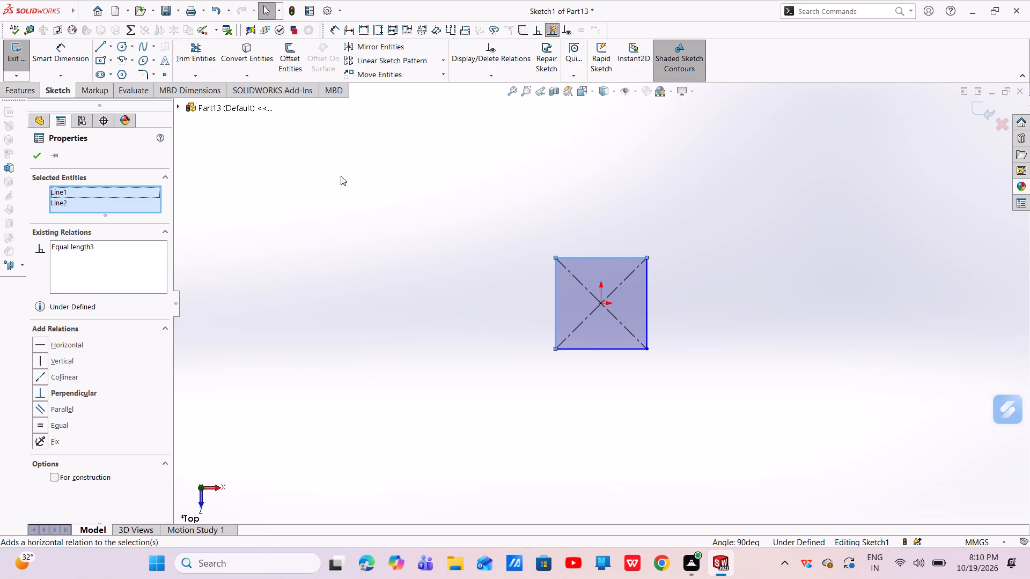
{"action": "left_click", "coordinate": [38, 150]}
Dimension the upper edge of the square to 0.65 mm.
{"action": "left_click", "coordinate": [55, 72]}
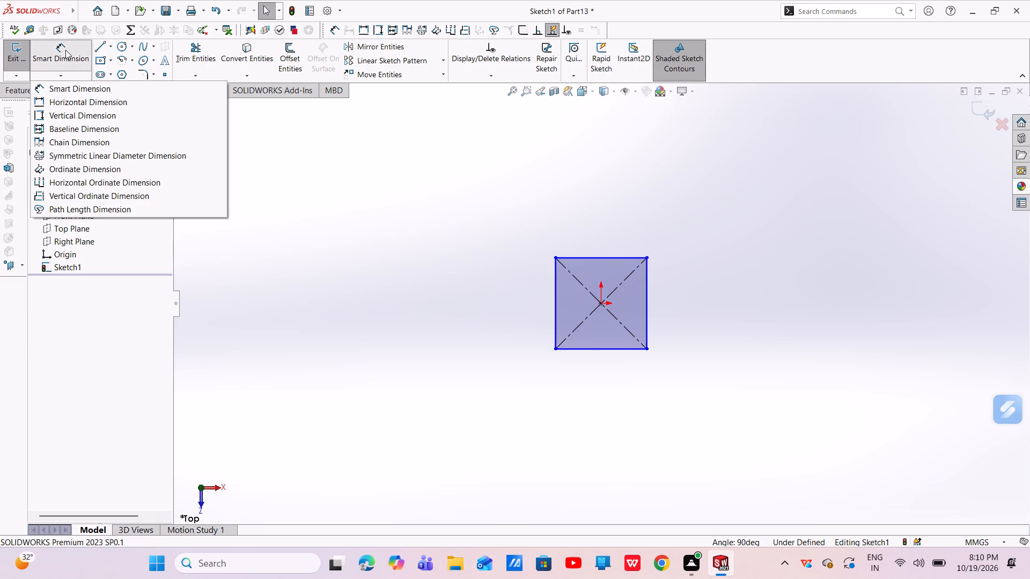
{"action": "left_click", "coordinate": [65, 49]}
{"action": "left_click", "coordinate": [613, 259]}
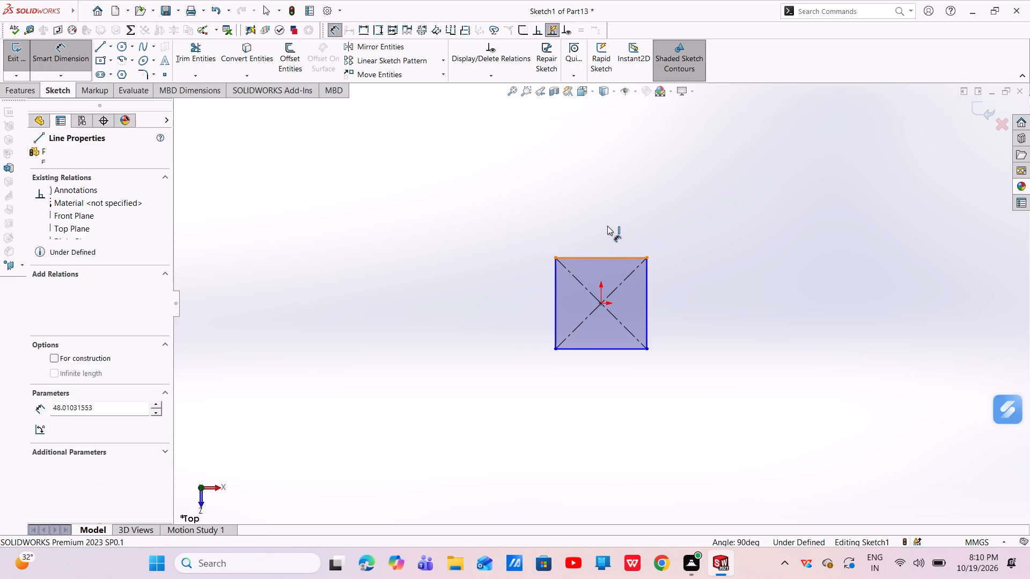
{"action": "left_click", "coordinate": [607, 224]}
{"action": "key", "text": "BackSpace"}
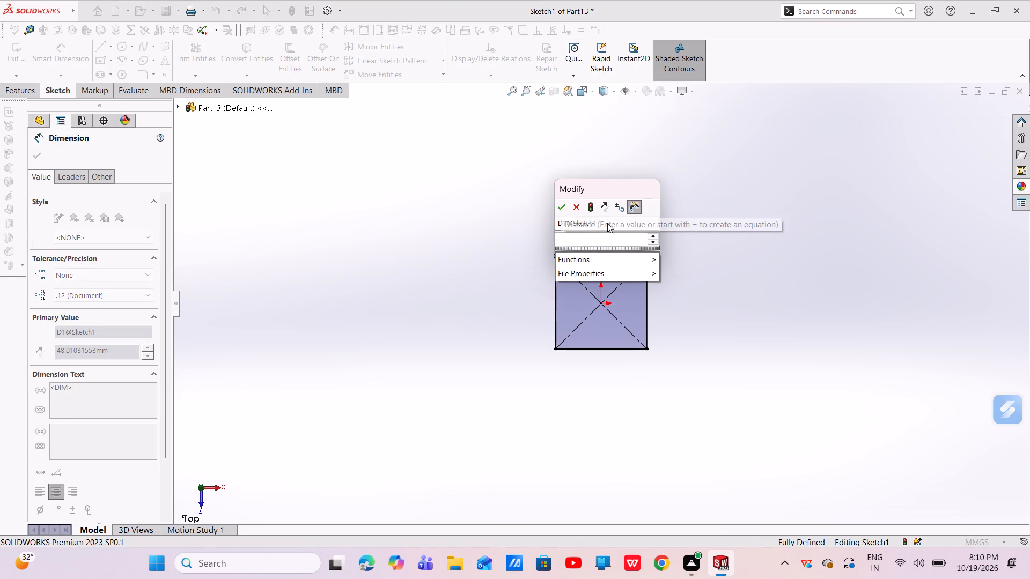
{"action": "type", "text": "0."}
{"action": "type", "text": "65"}
{"action": "key", "text": "Return"}
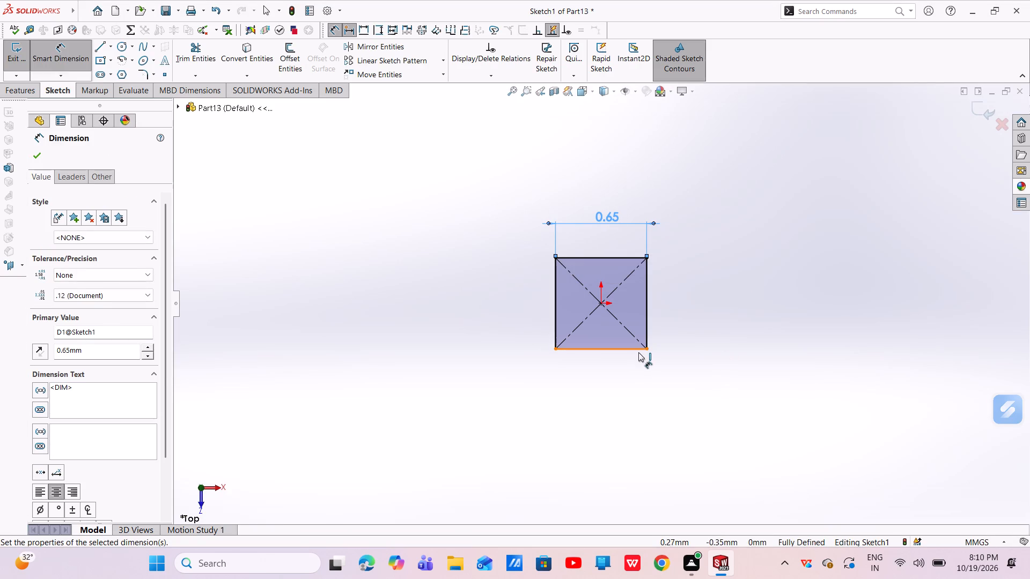
{"action": "left_click", "coordinate": [42, 152]}
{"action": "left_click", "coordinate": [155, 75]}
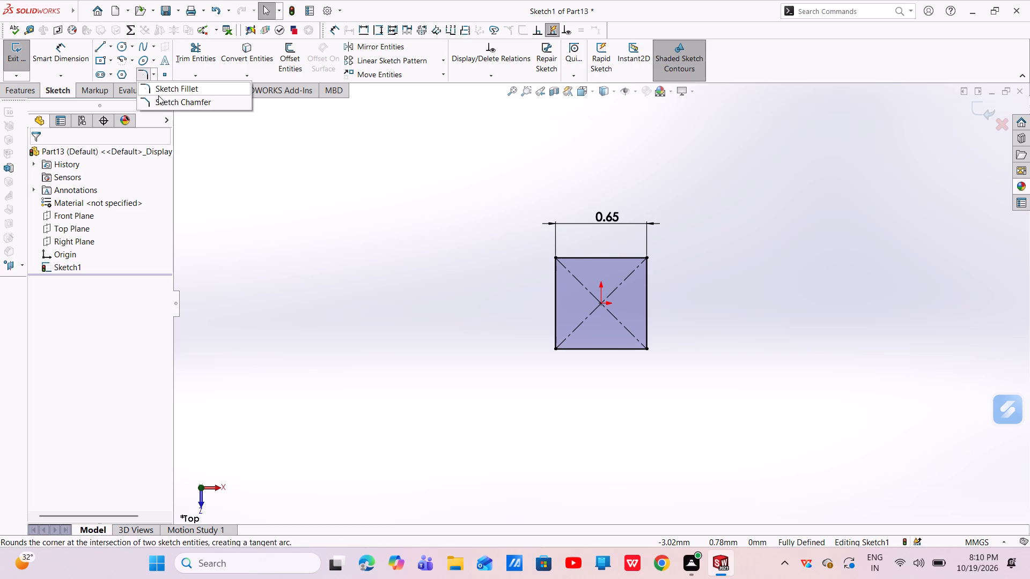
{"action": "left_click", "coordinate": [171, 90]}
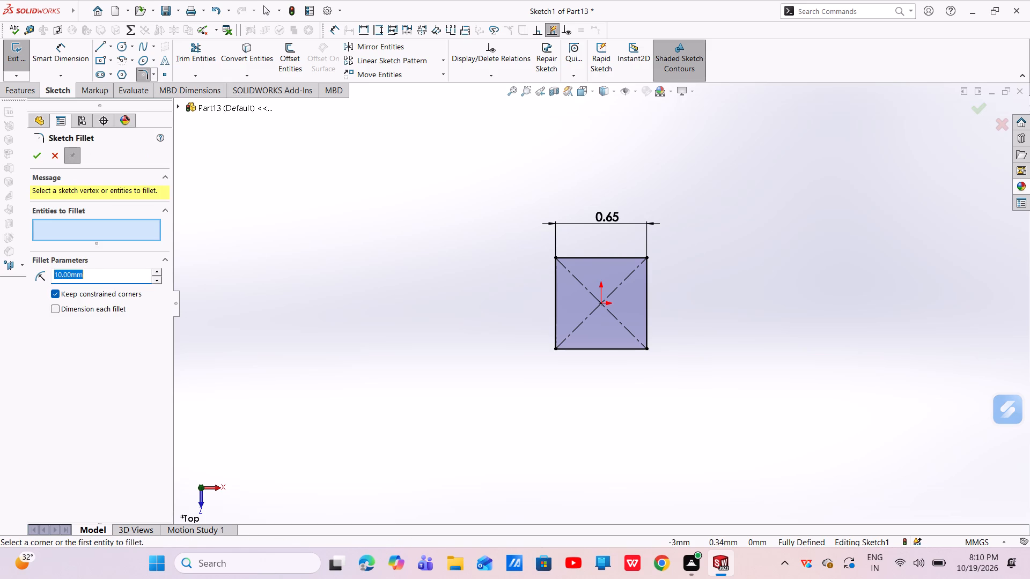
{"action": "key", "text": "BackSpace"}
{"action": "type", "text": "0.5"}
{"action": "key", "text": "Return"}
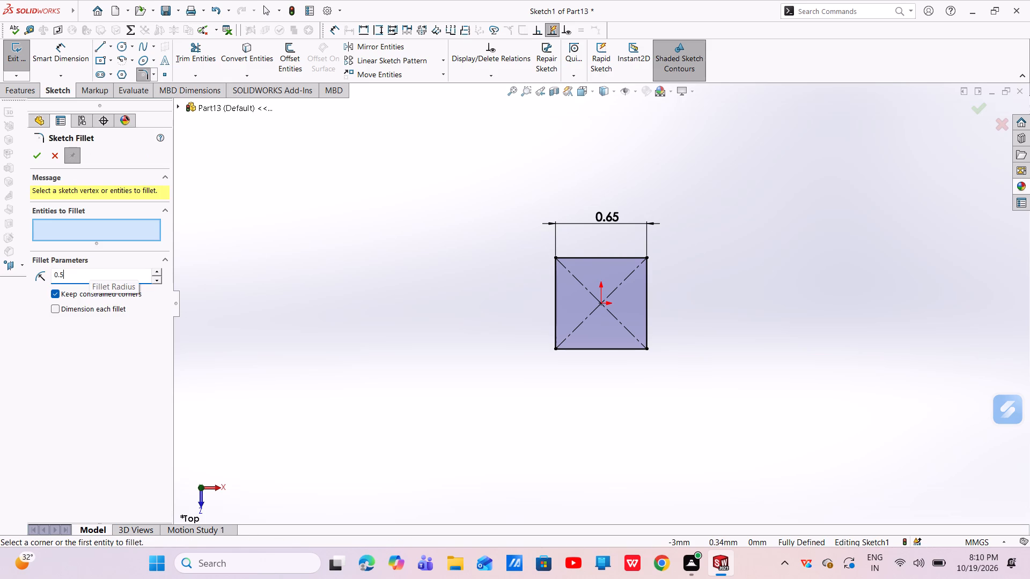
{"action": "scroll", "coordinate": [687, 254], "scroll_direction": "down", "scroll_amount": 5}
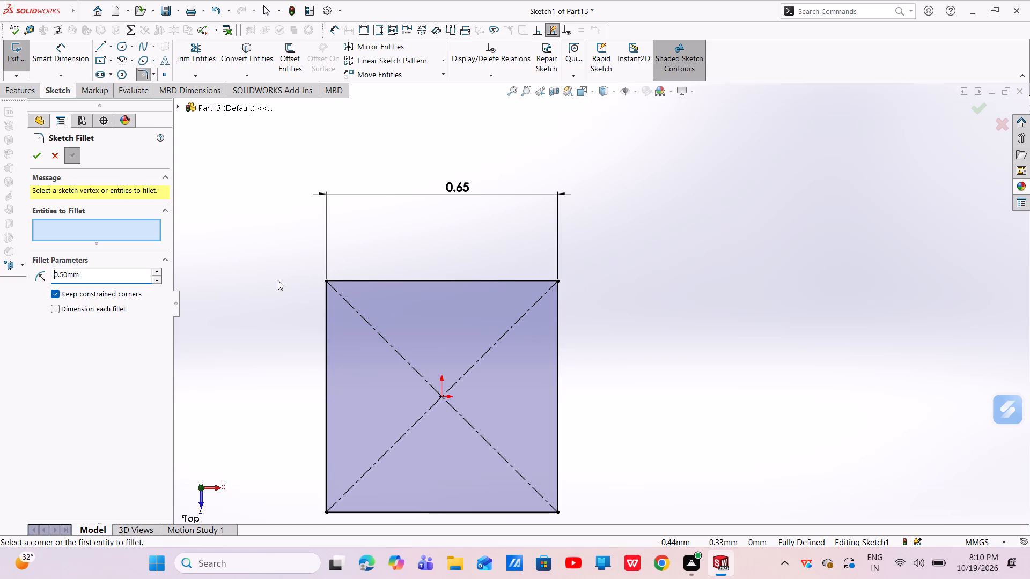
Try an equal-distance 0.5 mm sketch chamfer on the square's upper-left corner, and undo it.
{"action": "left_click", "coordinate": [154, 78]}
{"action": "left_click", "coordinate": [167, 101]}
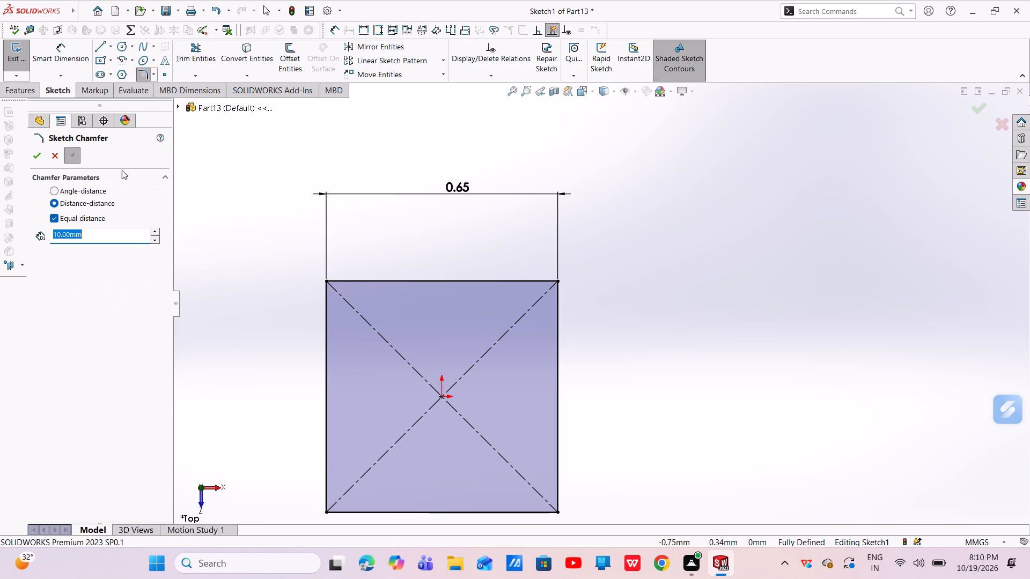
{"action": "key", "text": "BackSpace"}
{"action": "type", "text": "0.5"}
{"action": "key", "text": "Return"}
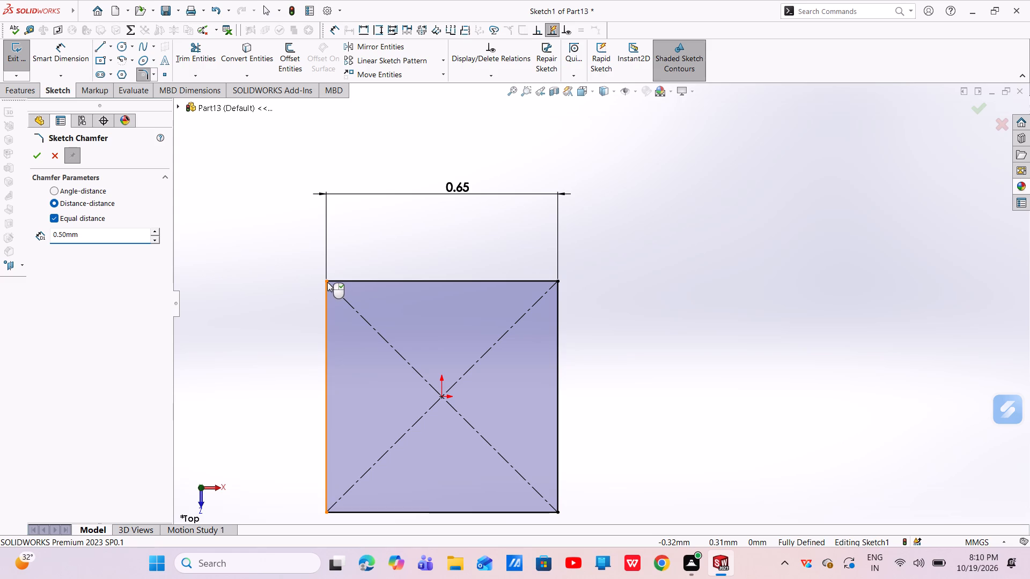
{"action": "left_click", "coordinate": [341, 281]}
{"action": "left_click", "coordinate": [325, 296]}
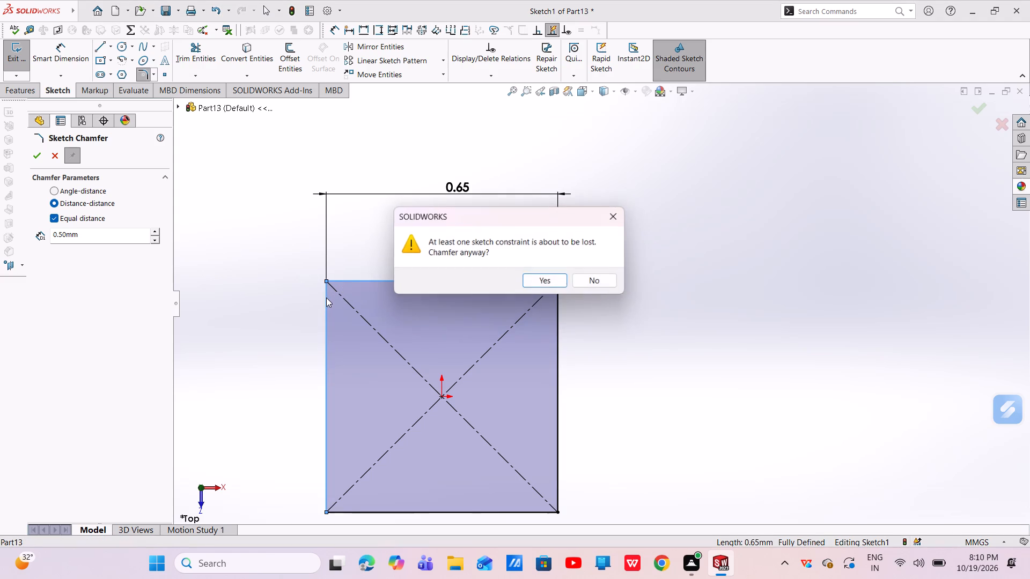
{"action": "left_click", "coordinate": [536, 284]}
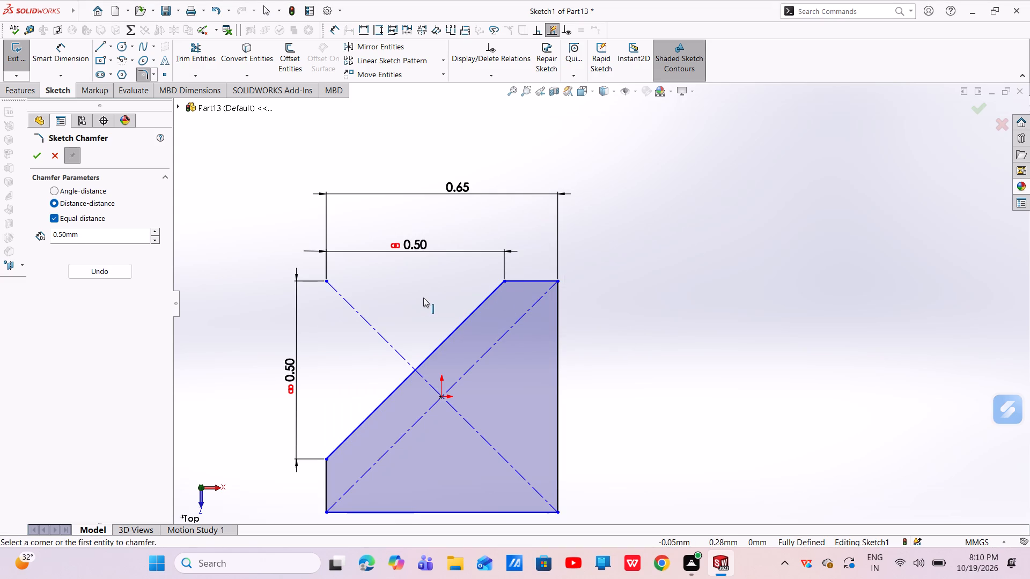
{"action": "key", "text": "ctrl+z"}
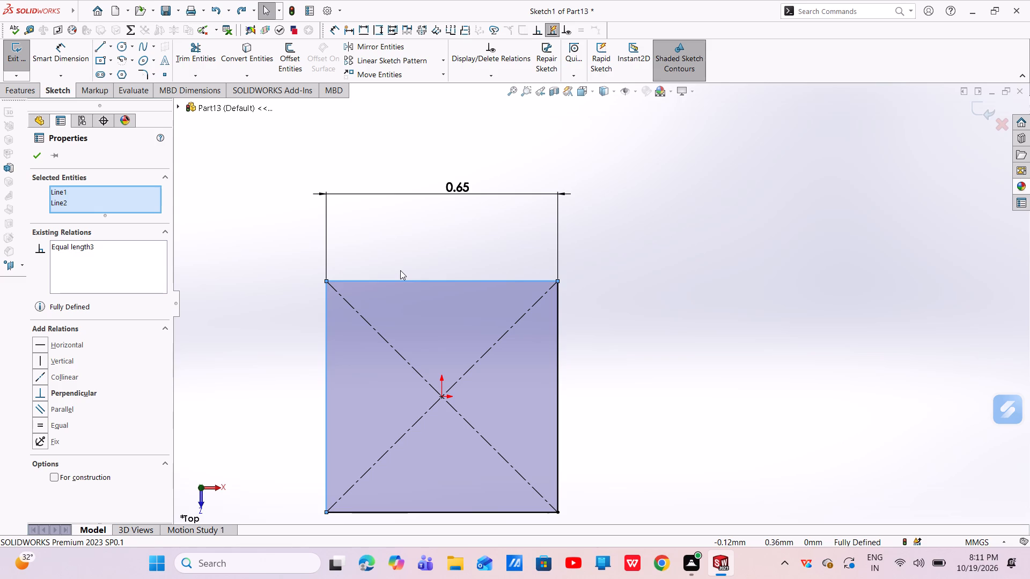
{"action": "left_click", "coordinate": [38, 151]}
Chamfer the square's upper-left corner with an equal distance of 0.1 mm, accepting the loss of a sketch constraint.
{"action": "left_click", "coordinate": [157, 72]}
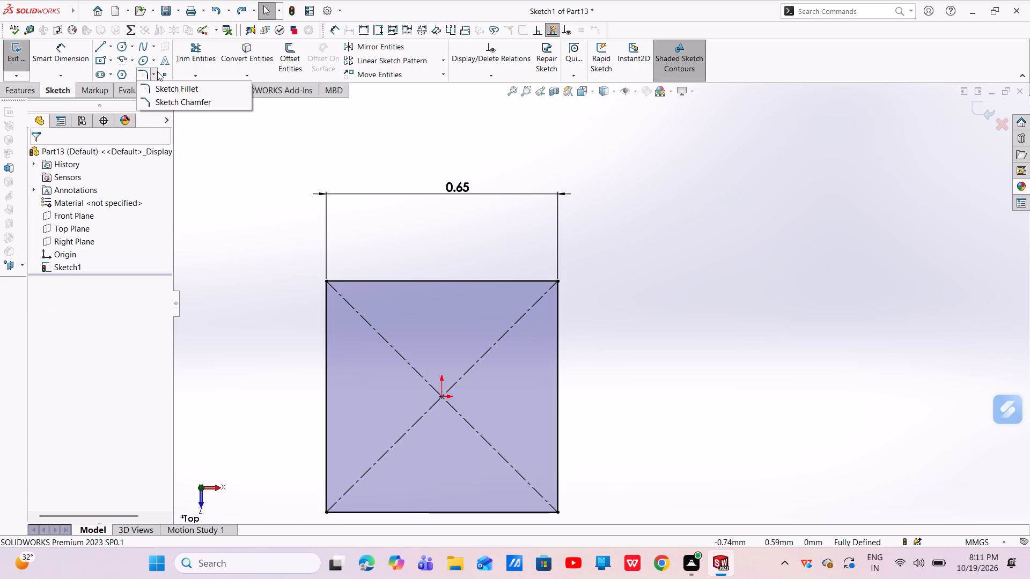
{"action": "left_click", "coordinate": [152, 75]}
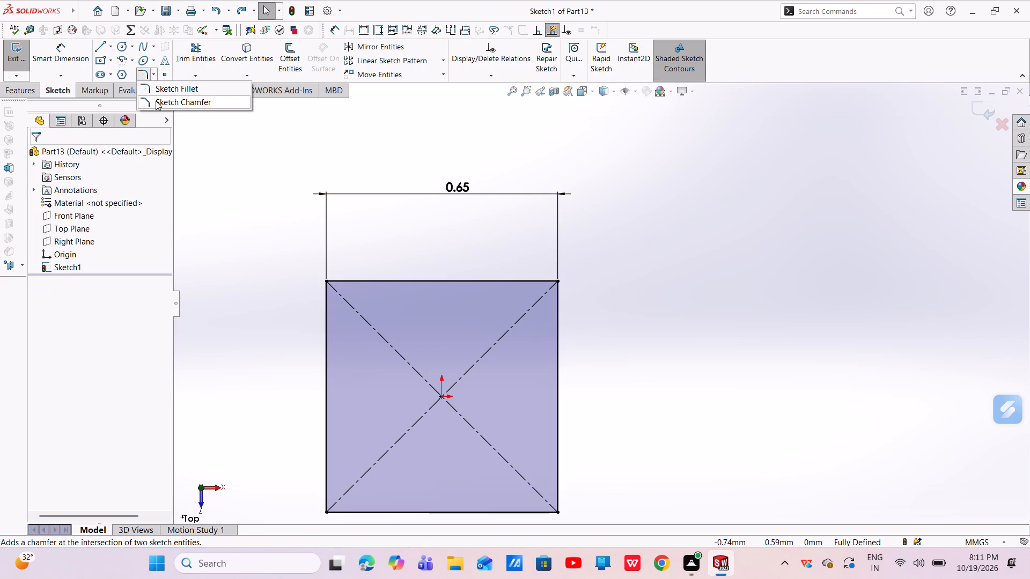
{"action": "left_click", "coordinate": [156, 101]}
{"action": "key", "text": "BackSpace"}
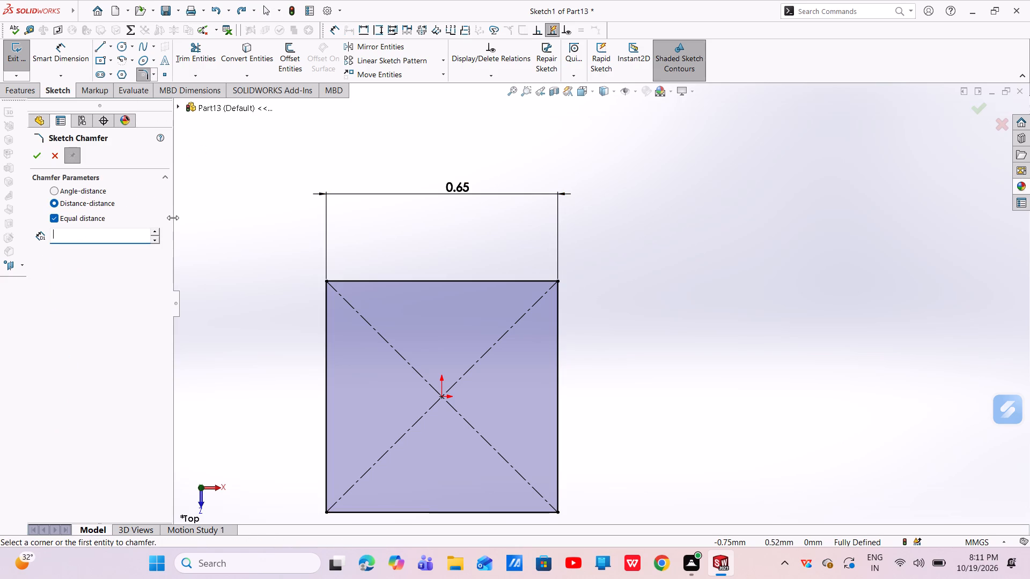
{"action": "type", "text": "0.1"}
{"action": "key", "text": "Return"}
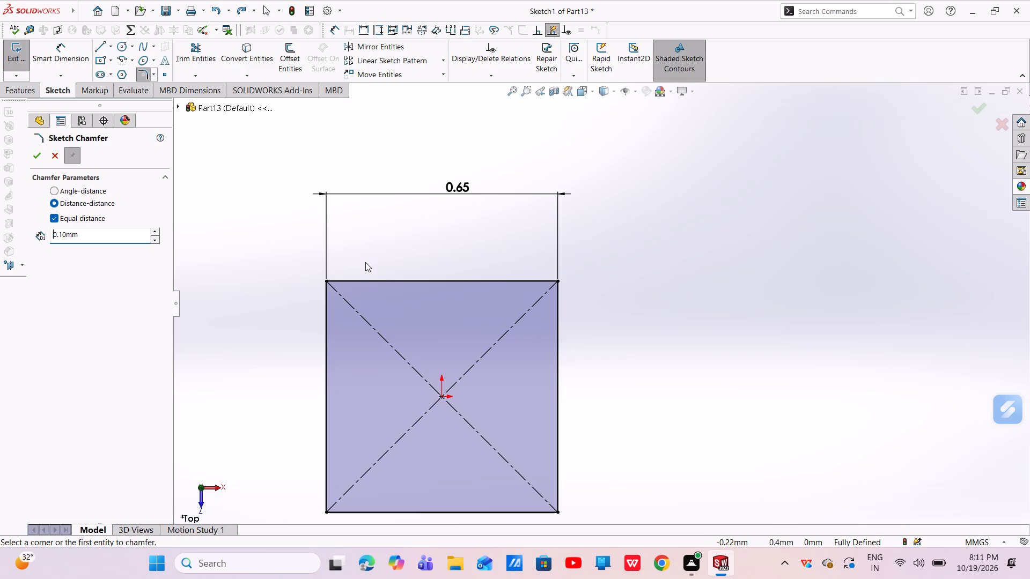
{"action": "left_click", "coordinate": [345, 279]}
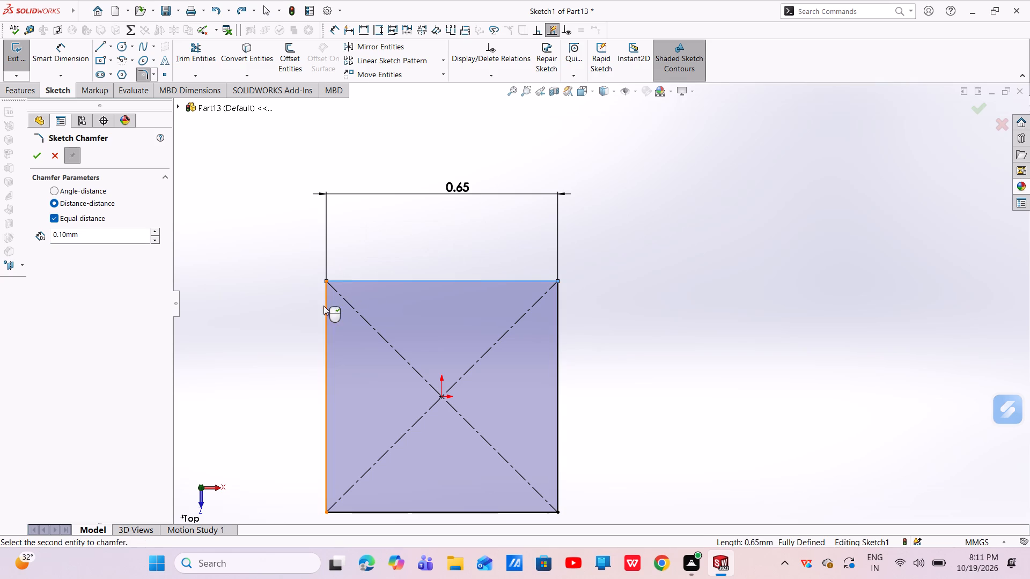
{"action": "left_click", "coordinate": [324, 306]}
{"action": "left_click", "coordinate": [532, 283]}
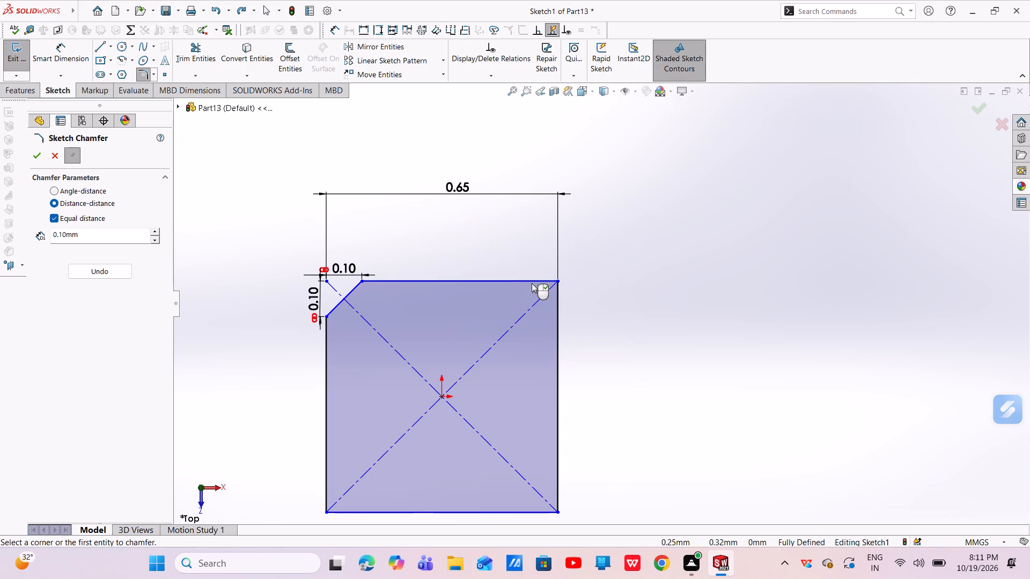
Chamfer the square's remaining three corners with the same 0.1 mm equal distance and finish the chamfer command.
{"action": "scroll", "coordinate": [428, 308], "scroll_direction": "up", "scroll_amount": 3}
{"action": "scroll", "coordinate": [445, 399], "scroll_direction": "down", "scroll_amount": 5}
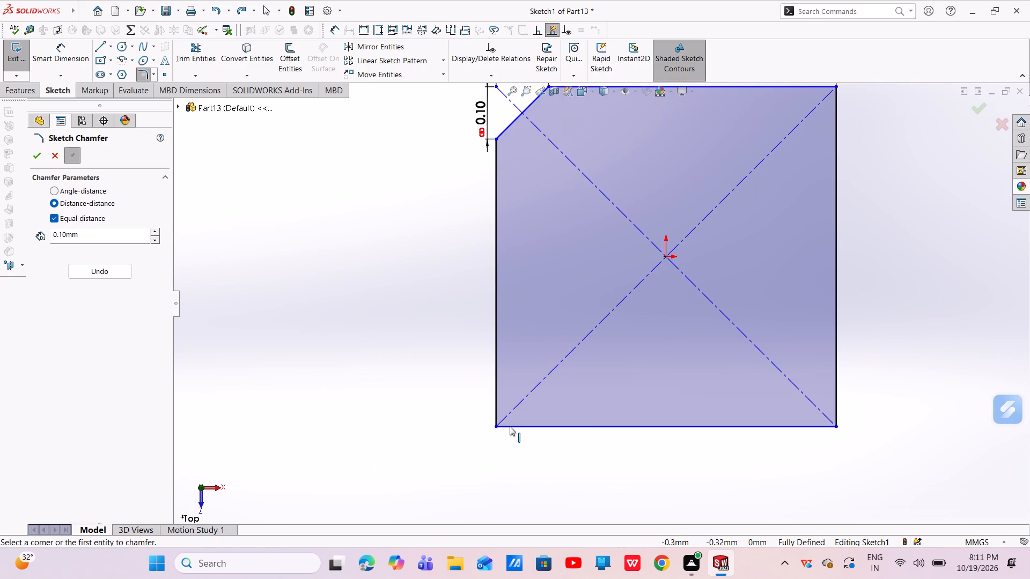
{"action": "left_click", "coordinate": [510, 426]}
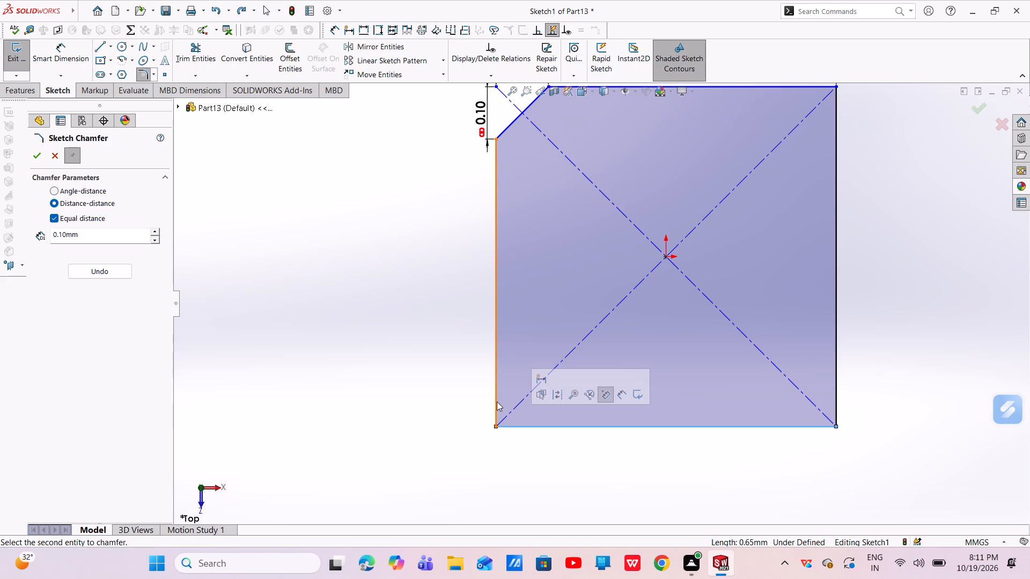
{"action": "left_click", "coordinate": [497, 402]}
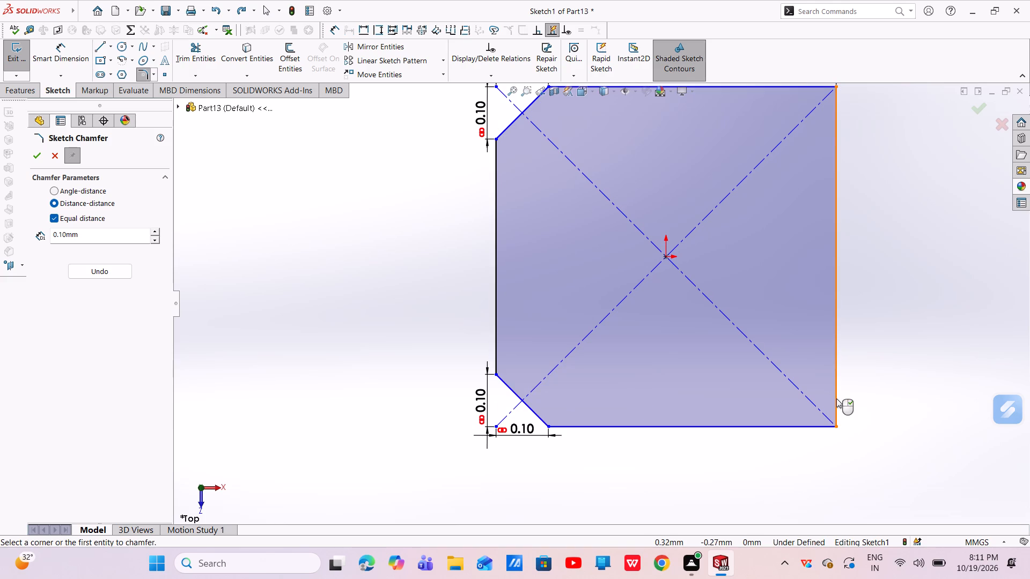
{"action": "left_click", "coordinate": [836, 398]}
{"action": "left_click", "coordinate": [812, 424]}
{"action": "scroll", "coordinate": [832, 282], "scroll_direction": "up", "scroll_amount": 3}
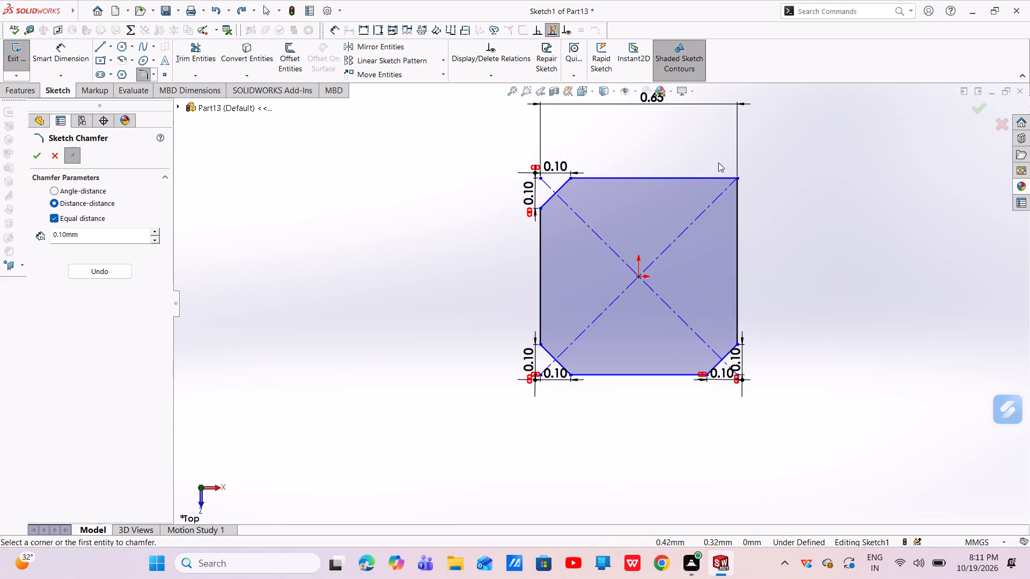
{"action": "scroll", "coordinate": [712, 159], "scroll_direction": "down", "scroll_amount": 3}
{"action": "left_click", "coordinate": [719, 218]}
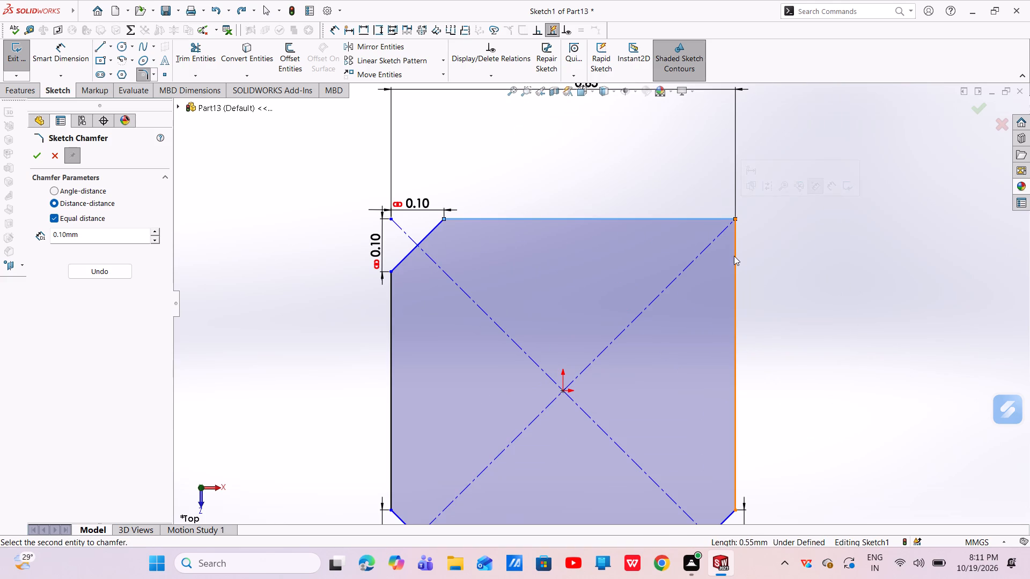
{"action": "left_click", "coordinate": [734, 256]}
{"action": "right_click", "coordinate": [766, 189]}
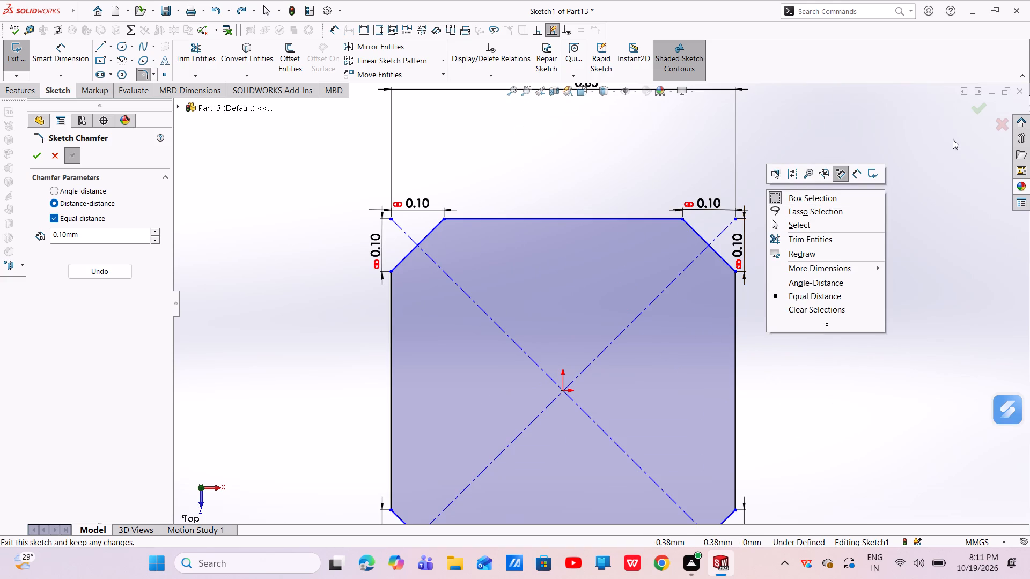
{"action": "left_click", "coordinate": [975, 109]}
{"action": "scroll", "coordinate": [742, 301], "scroll_direction": "up", "scroll_amount": 3}
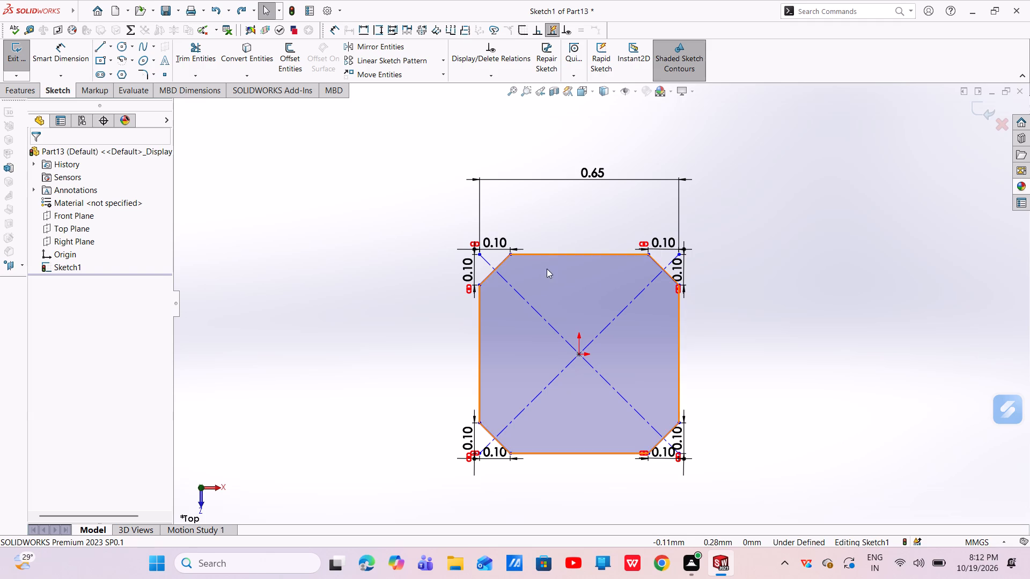
Create a linear sketch pattern of all eight edges of the chamfered square along the X-axis, with 2.54 mm spacing and 3 instances.
{"action": "left_click", "coordinate": [443, 58]}
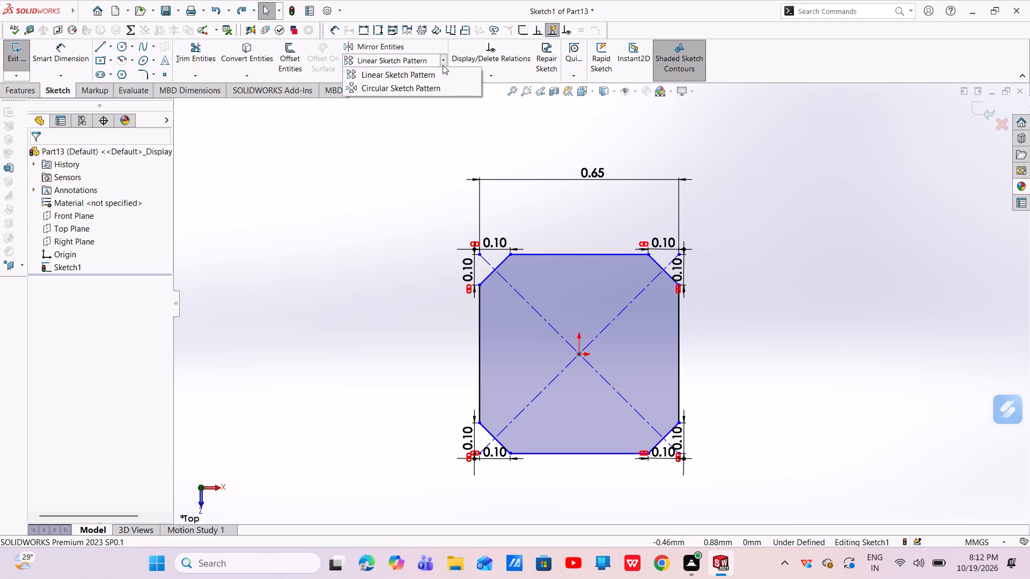
{"action": "left_click", "coordinate": [433, 78]}
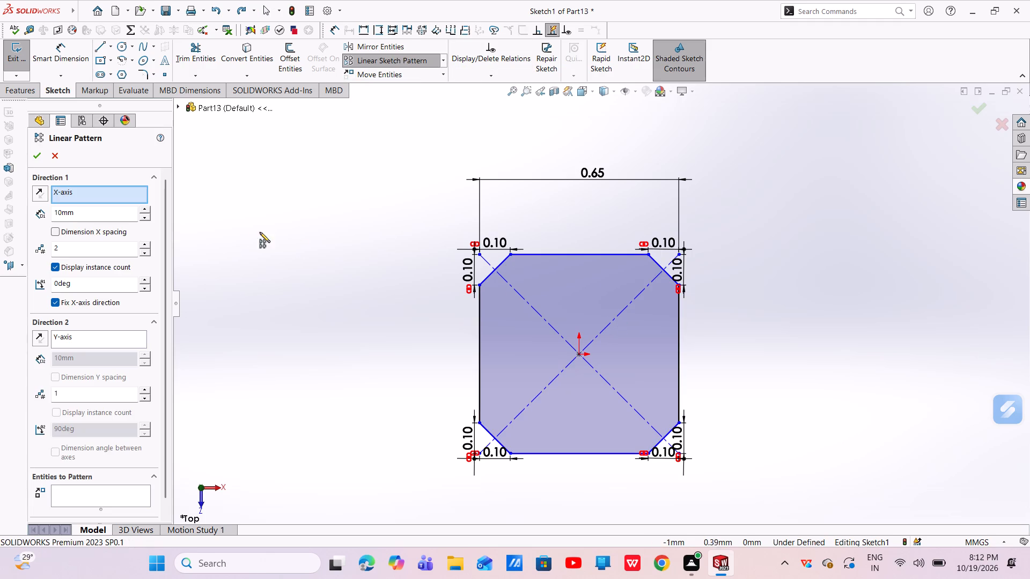
{"action": "left_click", "coordinate": [96, 489]}
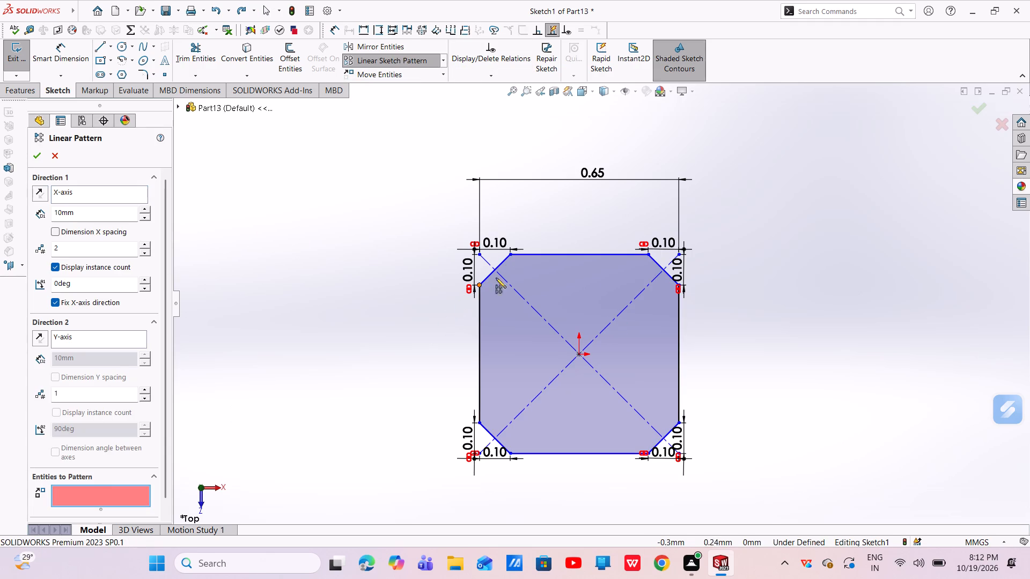
{"action": "left_click", "coordinate": [590, 252]}
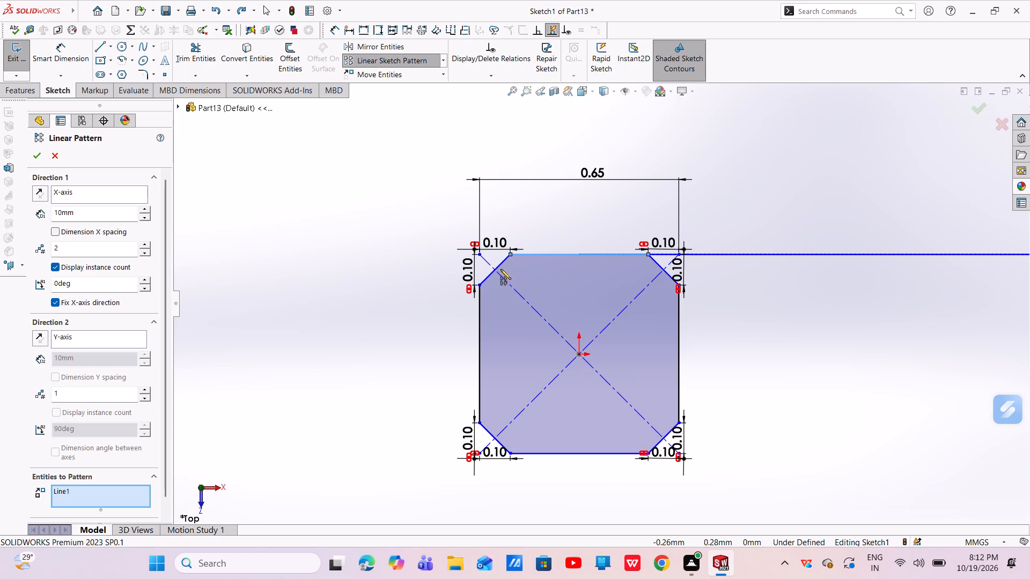
{"action": "left_click", "coordinate": [495, 269]}
{"action": "left_click", "coordinate": [478, 325]}
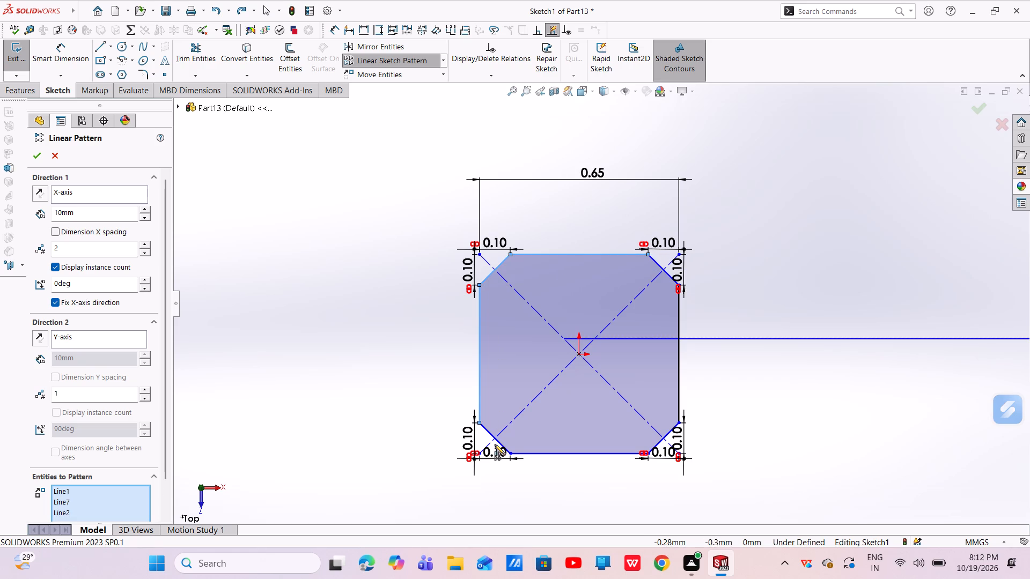
{"action": "left_click", "coordinate": [496, 436]}
{"action": "left_click", "coordinate": [568, 455]}
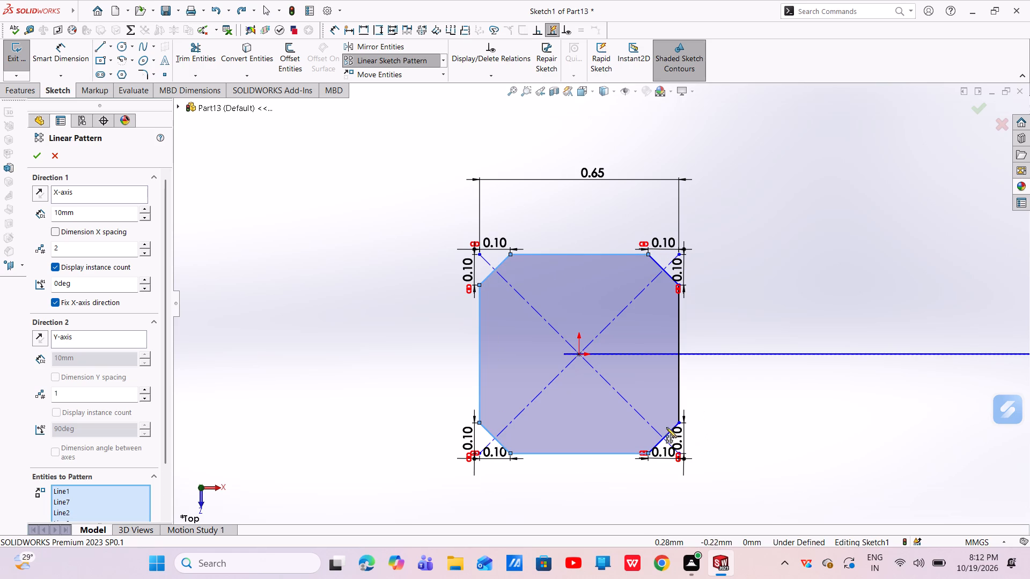
{"action": "left_click", "coordinate": [668, 432]}
{"action": "left_click", "coordinate": [679, 368]}
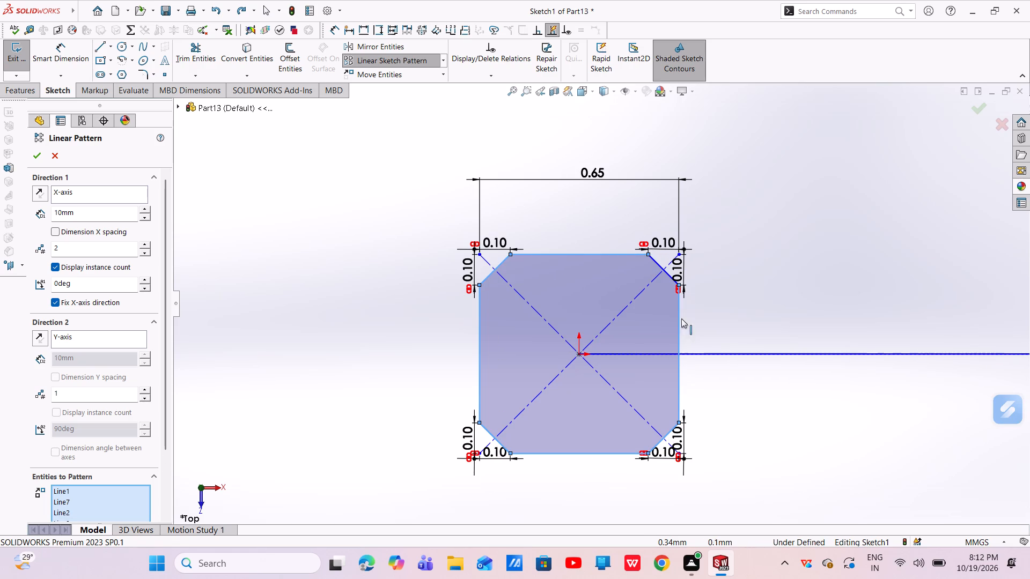
{"action": "left_click", "coordinate": [663, 268]}
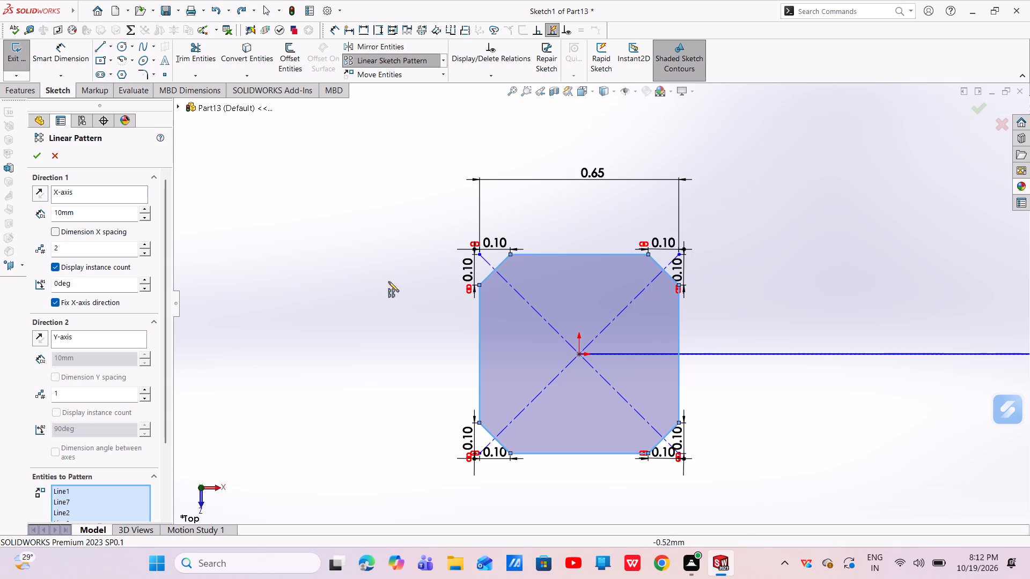
{"action": "left_click_drag", "start_coordinate": [80, 212], "coordinate": [79, 212]}
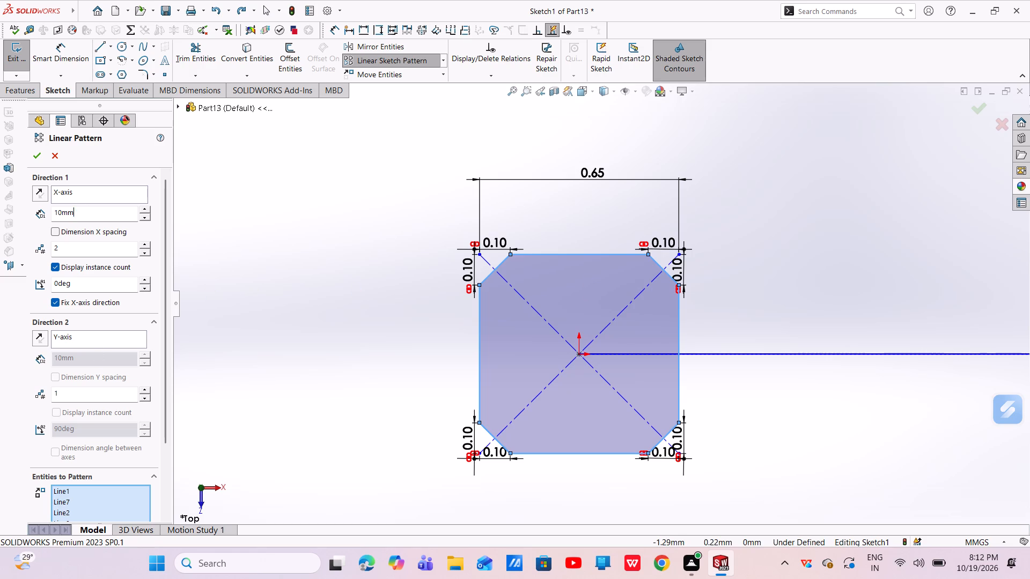
{"action": "left_click_drag", "start_coordinate": [79, 212], "coordinate": [35, 212]}
{"action": "key", "text": "BackSpace"}
{"action": "type", "text": "2."}
{"action": "type", "text": "54"}
{"action": "key", "text": "Return"}
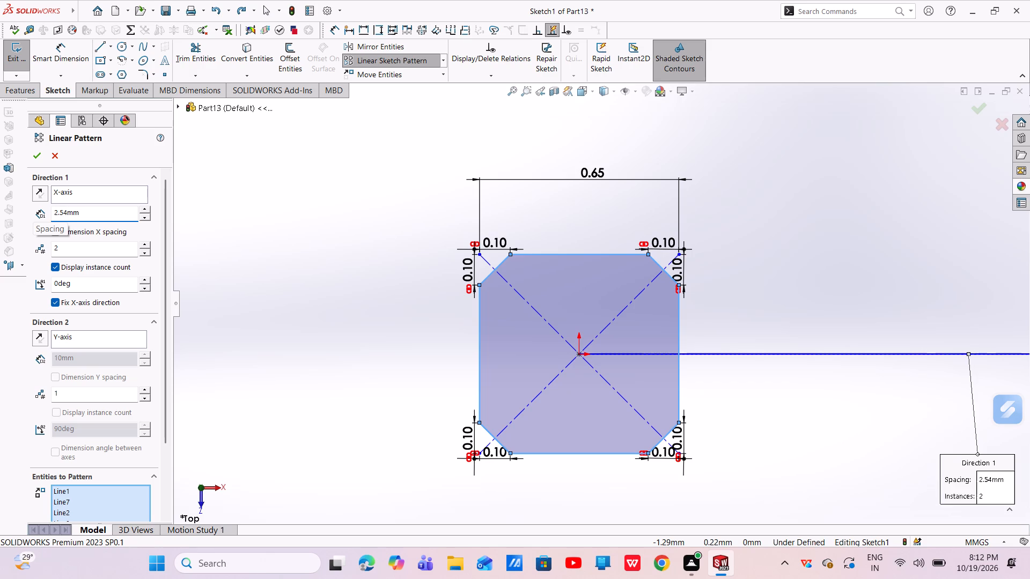
{"action": "left_click", "coordinate": [62, 247]}
{"action": "key", "text": "BackSpace"}
{"action": "key", "text": "3"}
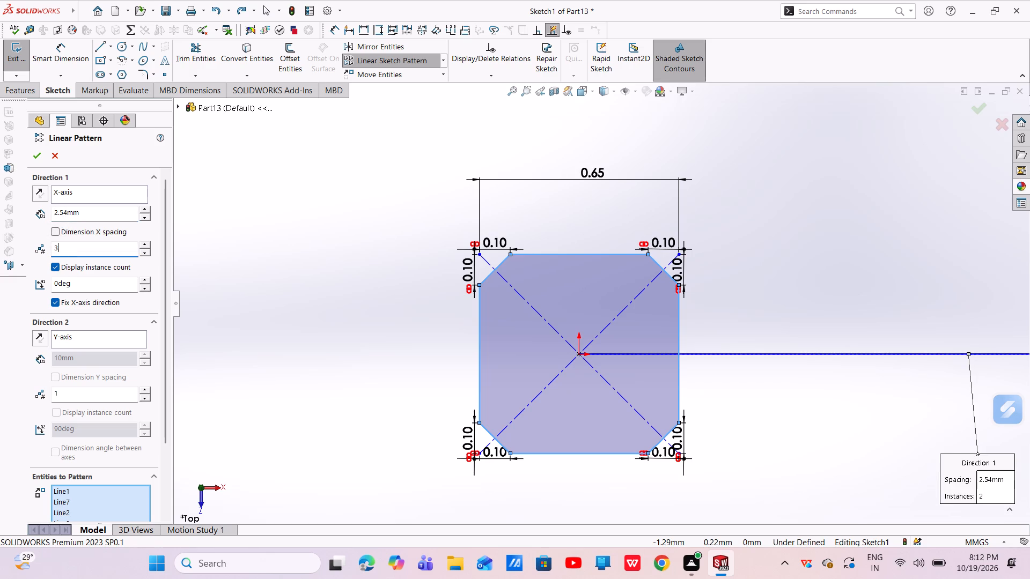
{"action": "key", "text": "Return"}
{"action": "left_click", "coordinate": [34, 157]}
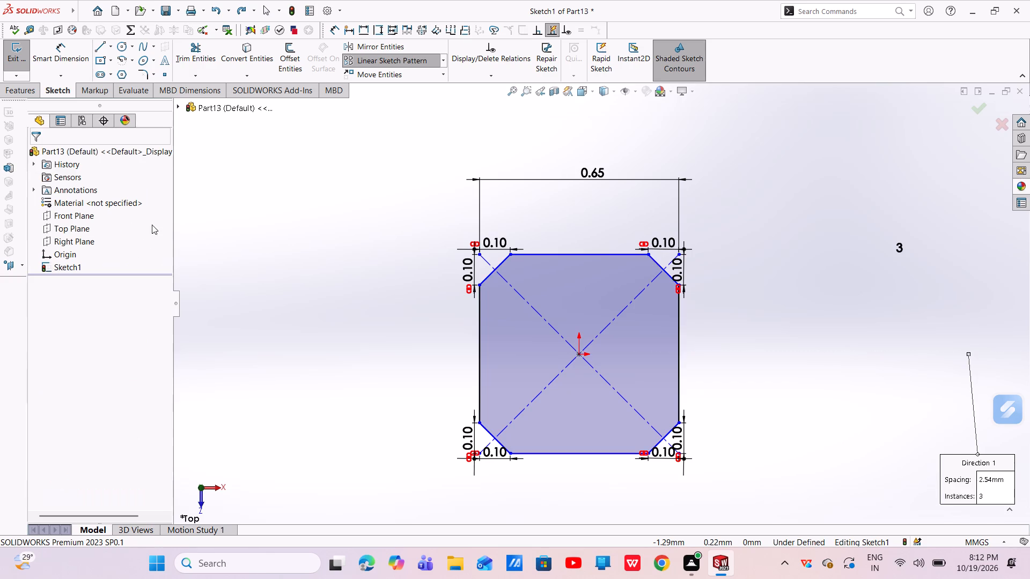
{"action": "scroll", "coordinate": [552, 321], "scroll_direction": "up", "scroll_amount": 5}
{"action": "scroll", "coordinate": [668, 335], "scroll_direction": "up", "scroll_amount": 4}
{"action": "scroll", "coordinate": [761, 300], "scroll_direction": "down", "scroll_amount": 3}
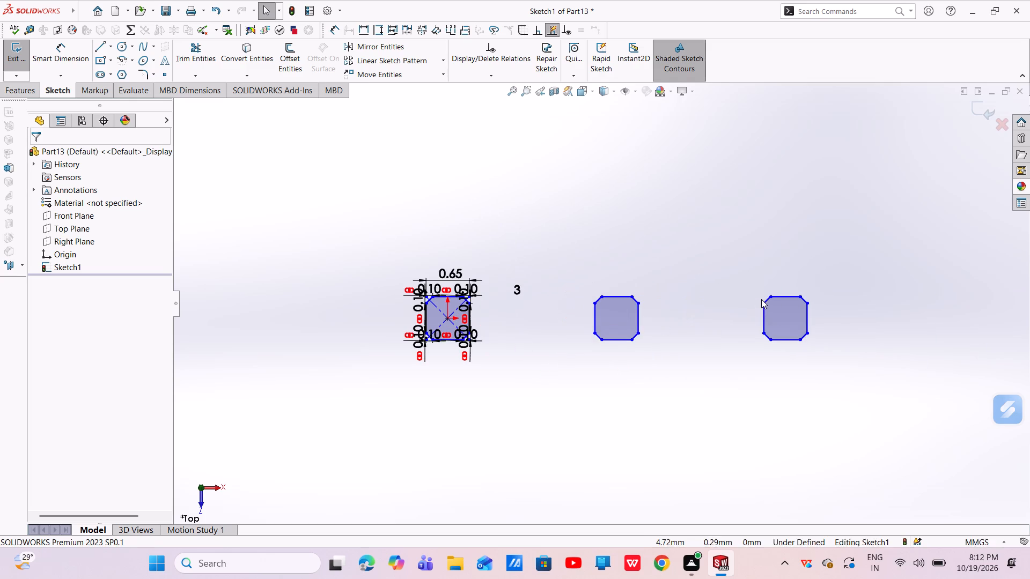
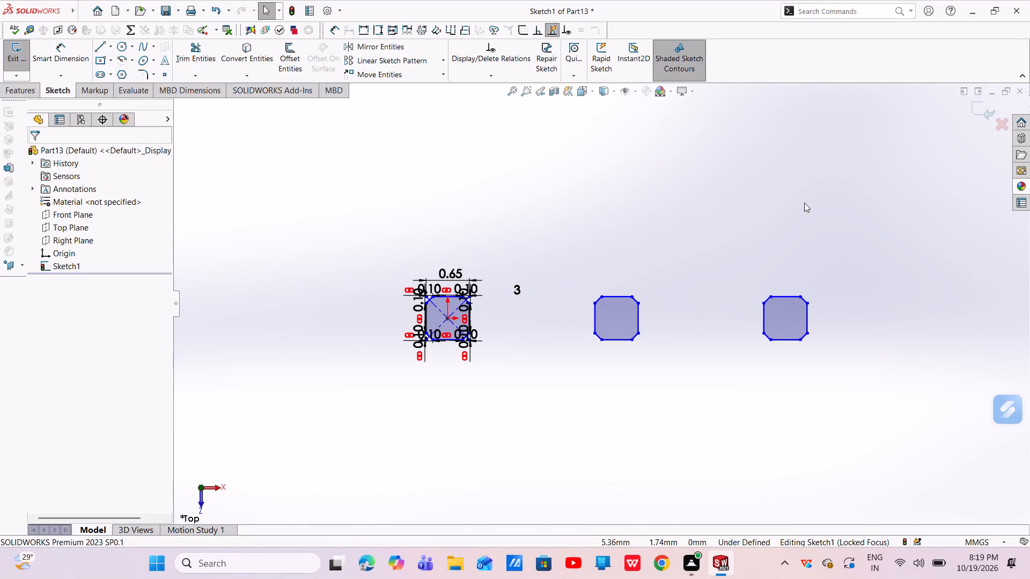
Exit the sketch of the three chamfered squares.
{"action": "left_click", "coordinate": [982, 115]}
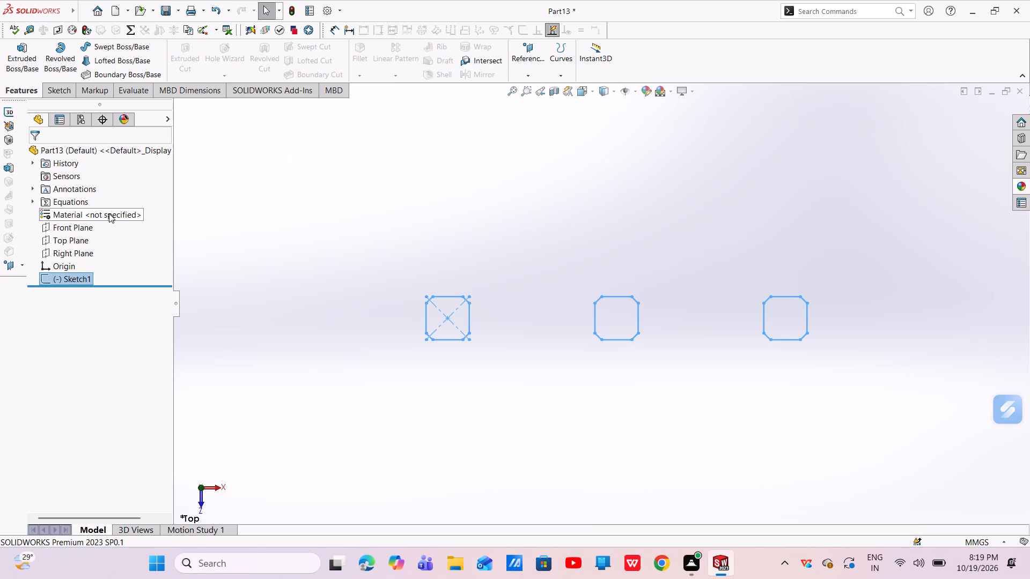
On a new Front Plane sketch, draw an L-shaped path from the origin, about 3.4 mm up and 7.66 mm horizontally toward +X.
{"action": "left_click", "coordinate": [90, 225]}
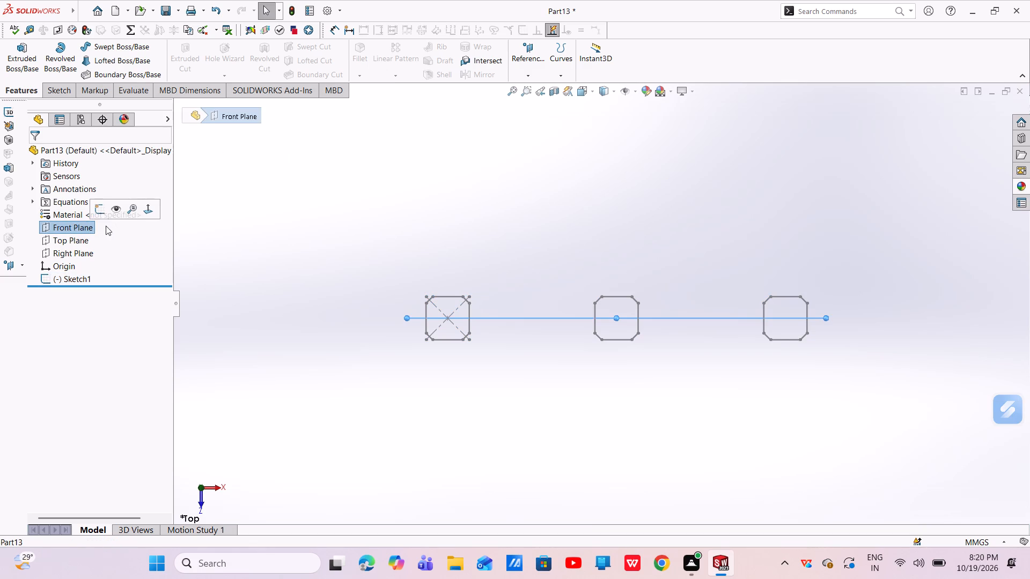
{"action": "left_click", "coordinate": [103, 210]}
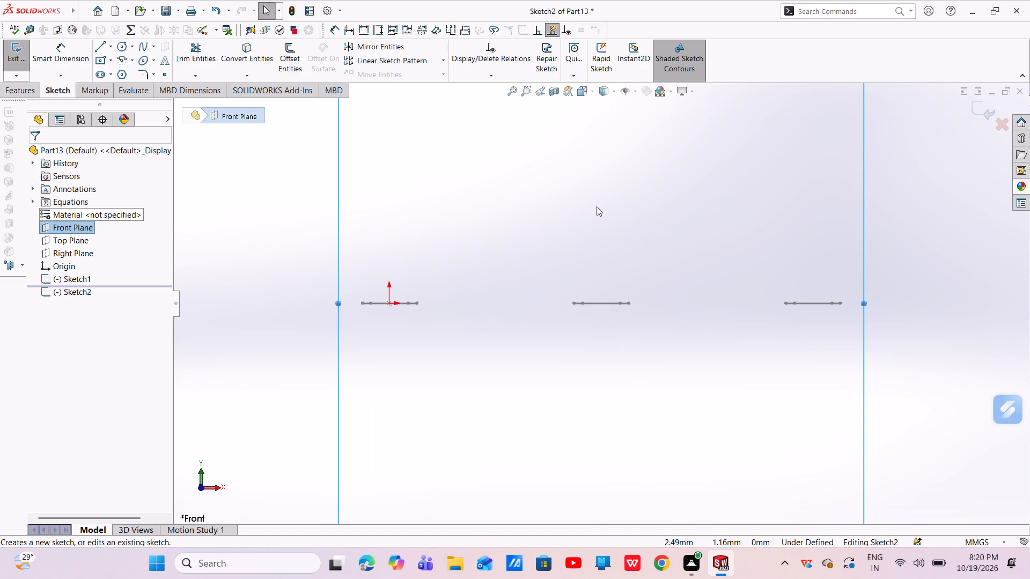
{"action": "left_click", "coordinate": [103, 42]}
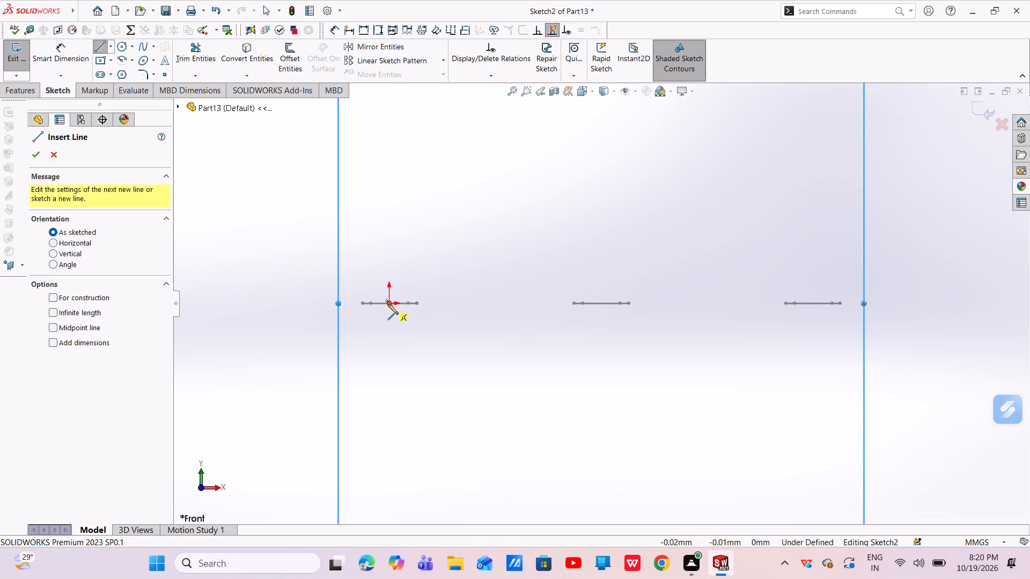
{"action": "left_click", "coordinate": [388, 304]}
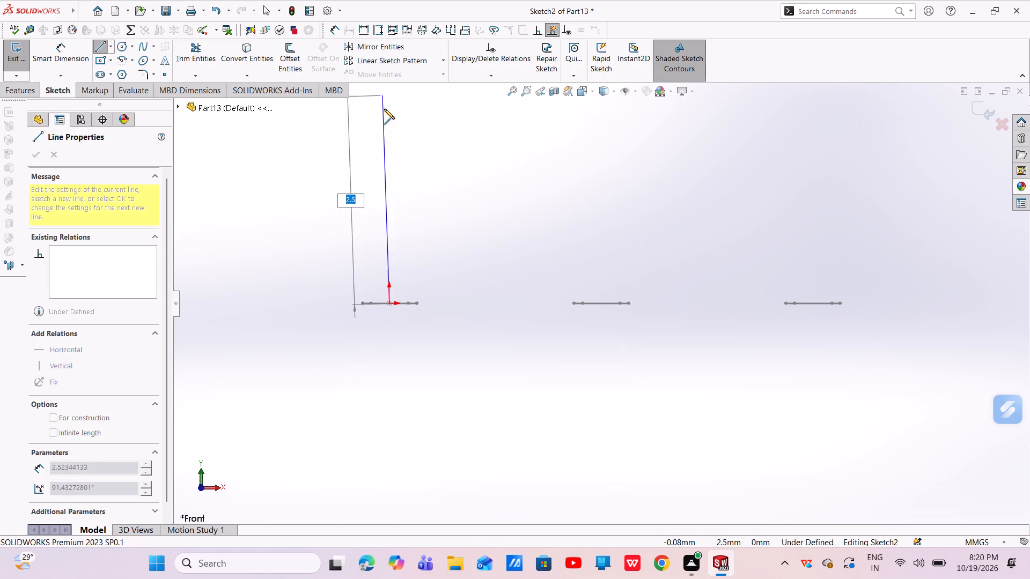
{"action": "scroll", "coordinate": [383, 117], "scroll_direction": "up", "scroll_amount": 3}
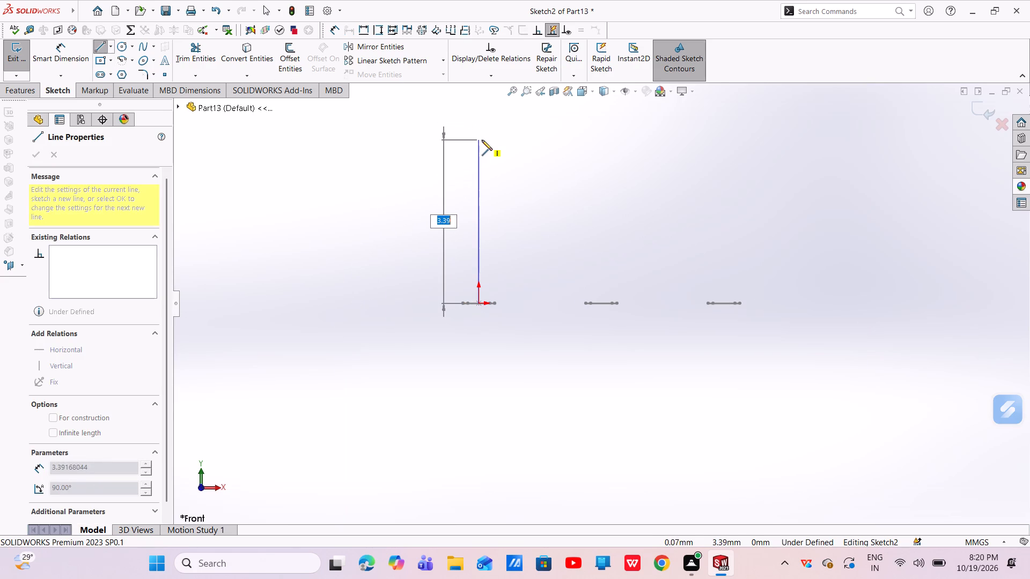
{"action": "left_click", "coordinate": [481, 138]}
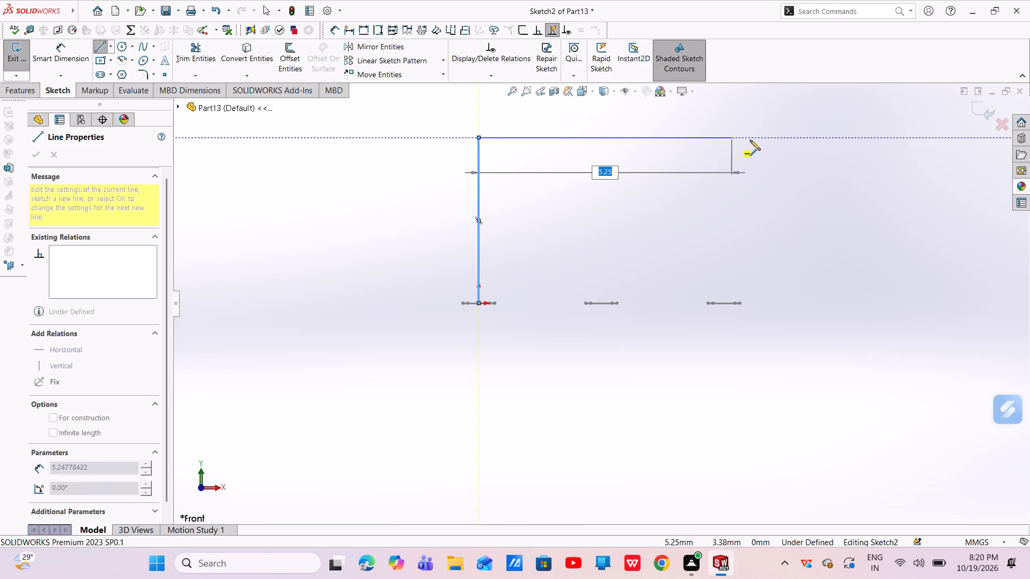
{"action": "left_click", "coordinate": [848, 136]}
{"action": "right_click", "coordinate": [848, 136]}
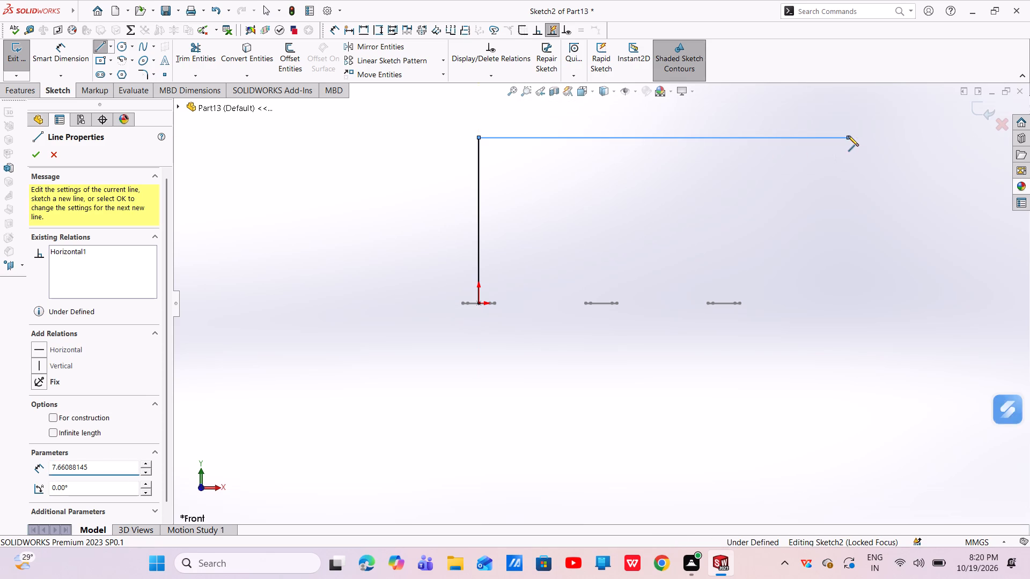
{"action": "left_click", "coordinate": [860, 144]}
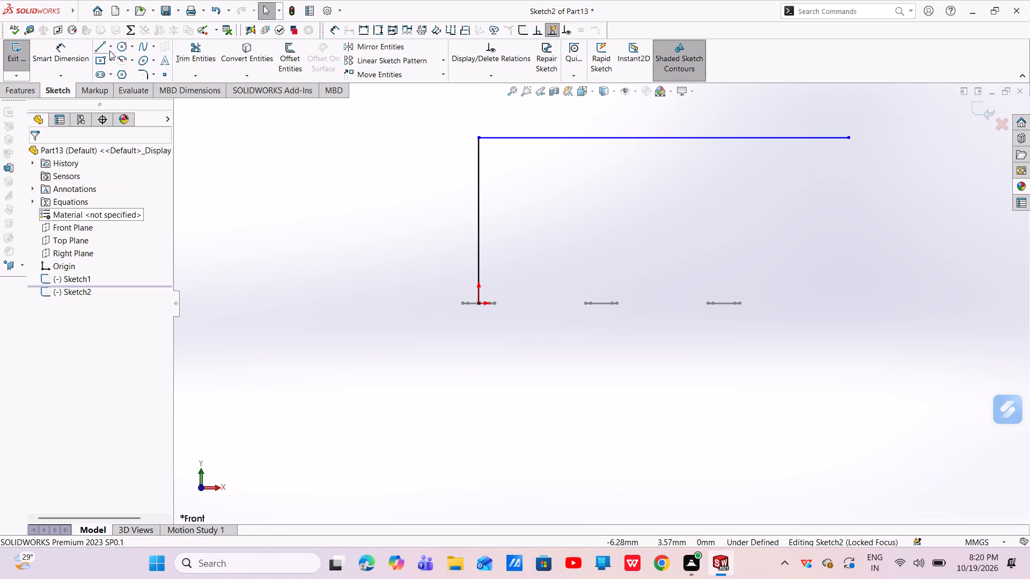
Draw a second L-shaped path from the middle square's centre, about 2.5 mm up and 5.12 mm across, ending below the first path's end.
{"action": "left_click", "coordinate": [105, 49]}
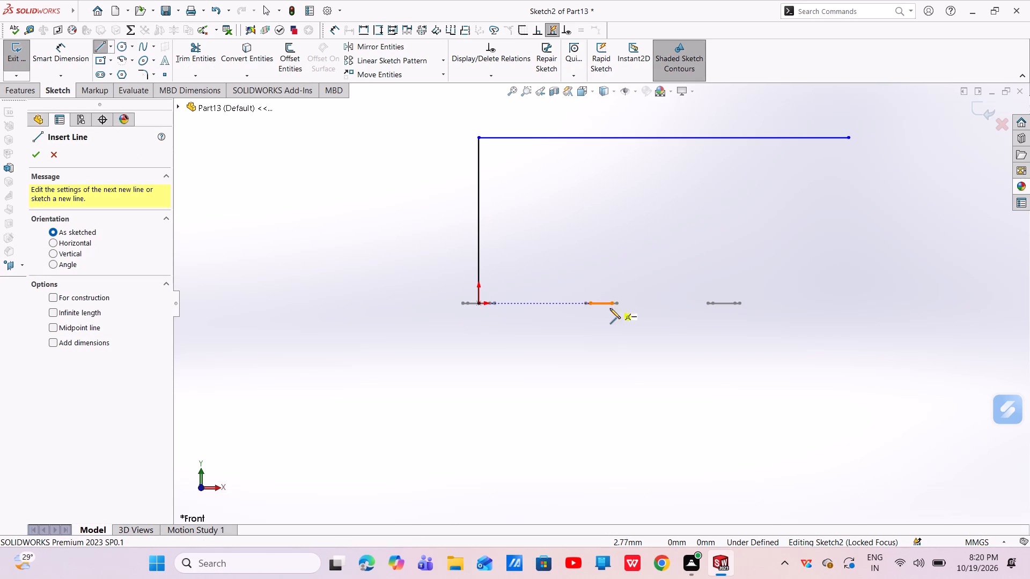
{"action": "left_click", "coordinate": [603, 301]}
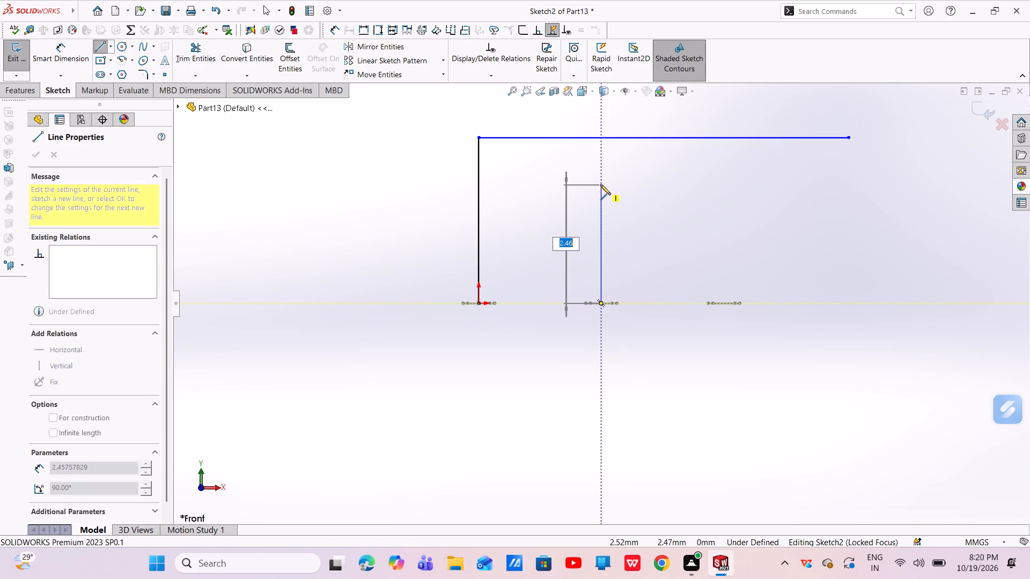
{"action": "left_click", "coordinate": [600, 184]}
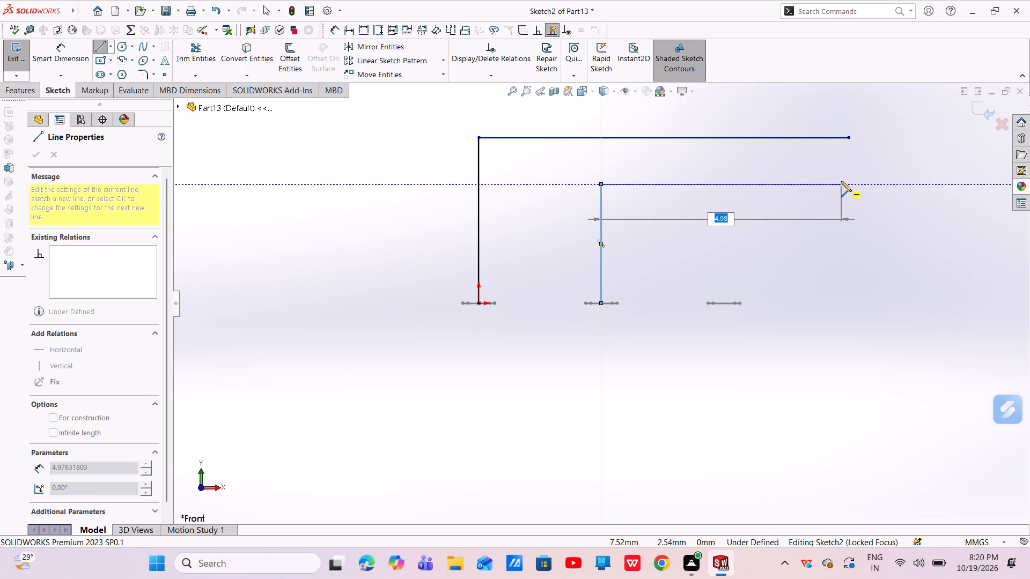
{"action": "left_click", "coordinate": [849, 184]}
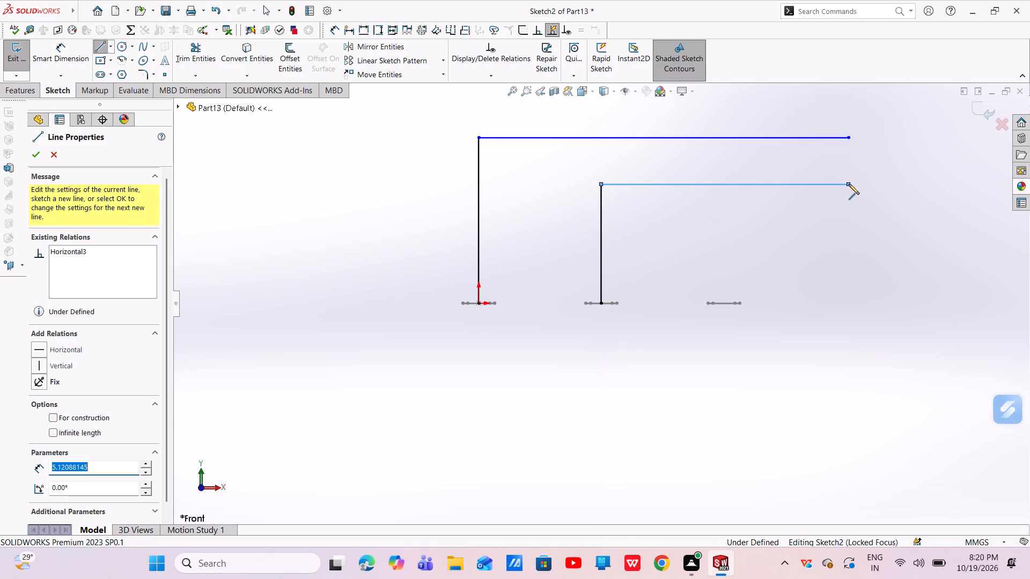
{"action": "right_click", "coordinate": [849, 184]}
{"action": "left_click", "coordinate": [856, 190]}
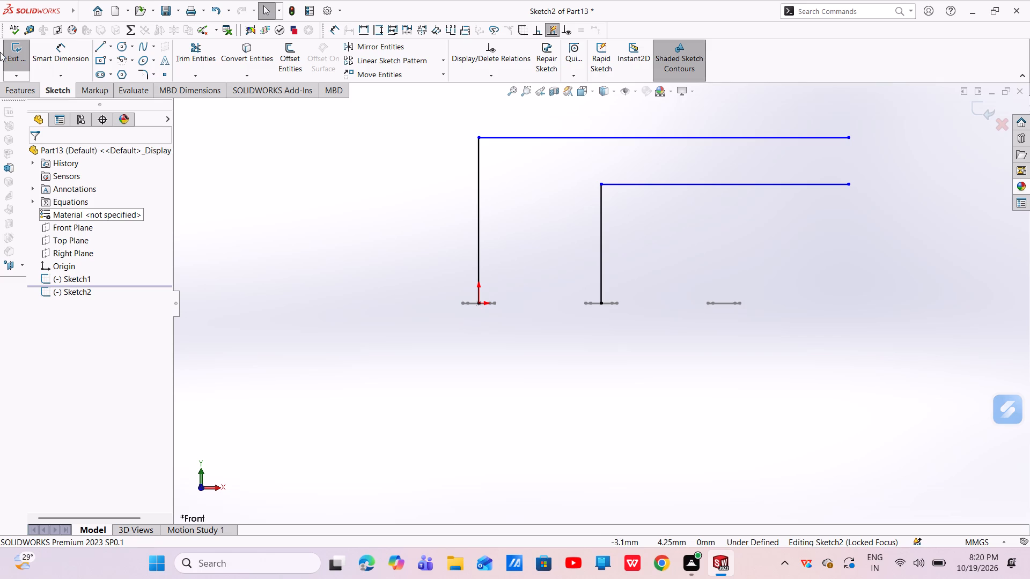
Draw a third L-shaped path from the last square's centre, about 1.5 mm up and 2.58 mm across, ending level with the others.
{"action": "left_click_drag", "start_coordinate": [95, 43], "coordinate": [100, 47]}
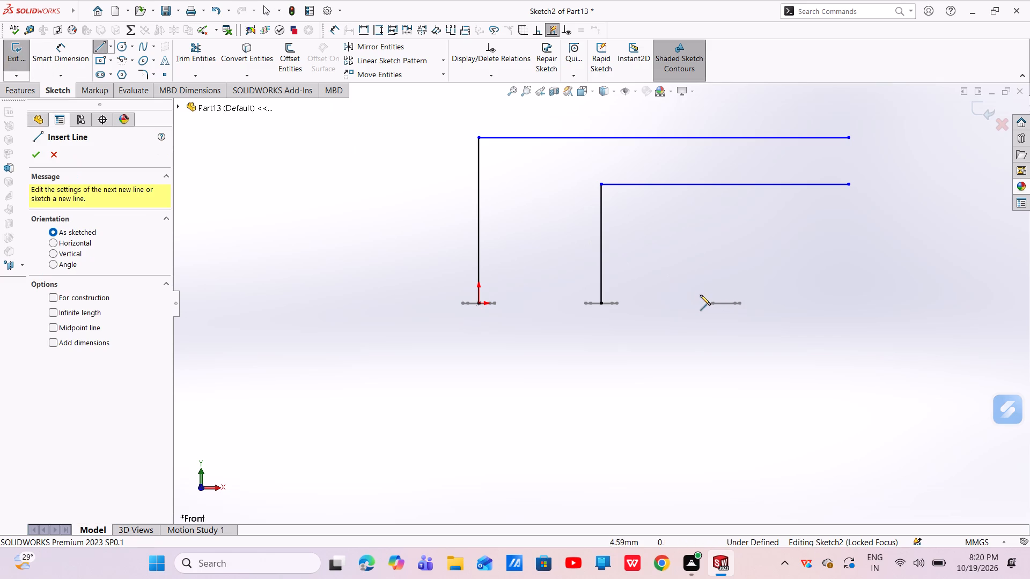
{"action": "left_click", "coordinate": [723, 304]}
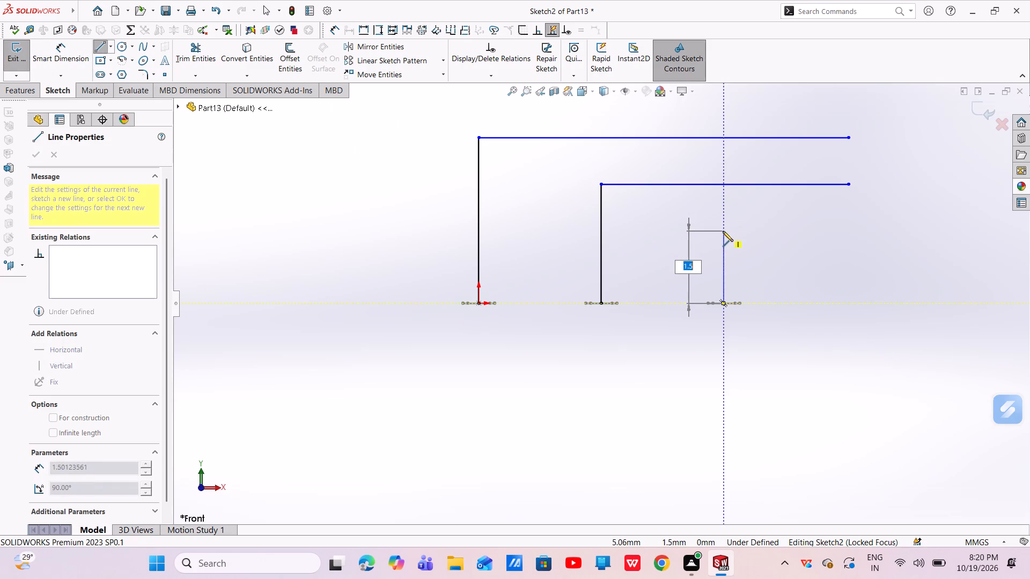
{"action": "left_click", "coordinate": [723, 231]}
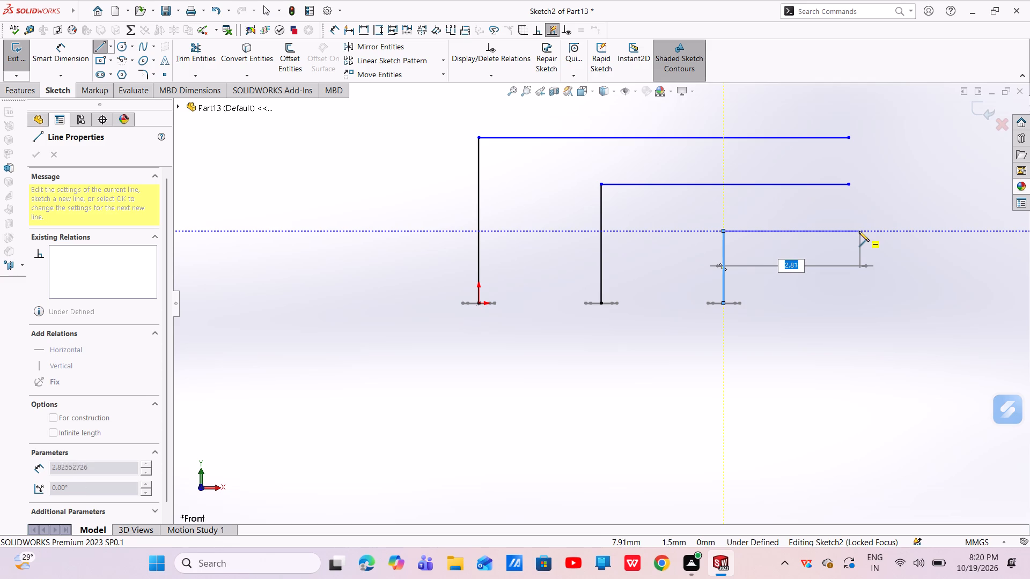
{"action": "left_click", "coordinate": [848, 232]}
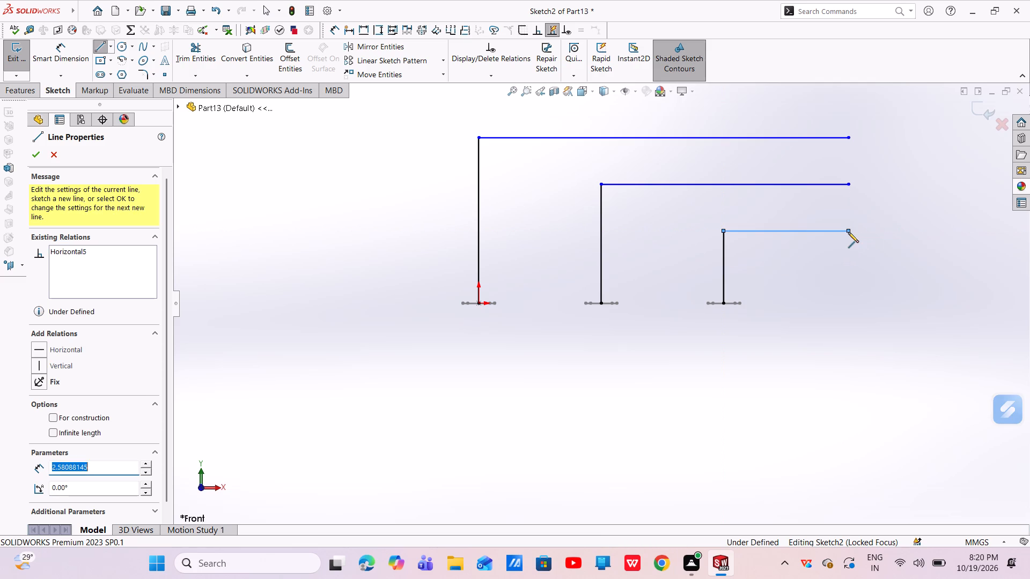
{"action": "right_click", "coordinate": [848, 232]}
{"action": "left_click", "coordinate": [860, 237]}
{"action": "scroll", "coordinate": [848, 238], "scroll_direction": "up", "scroll_amount": 2}
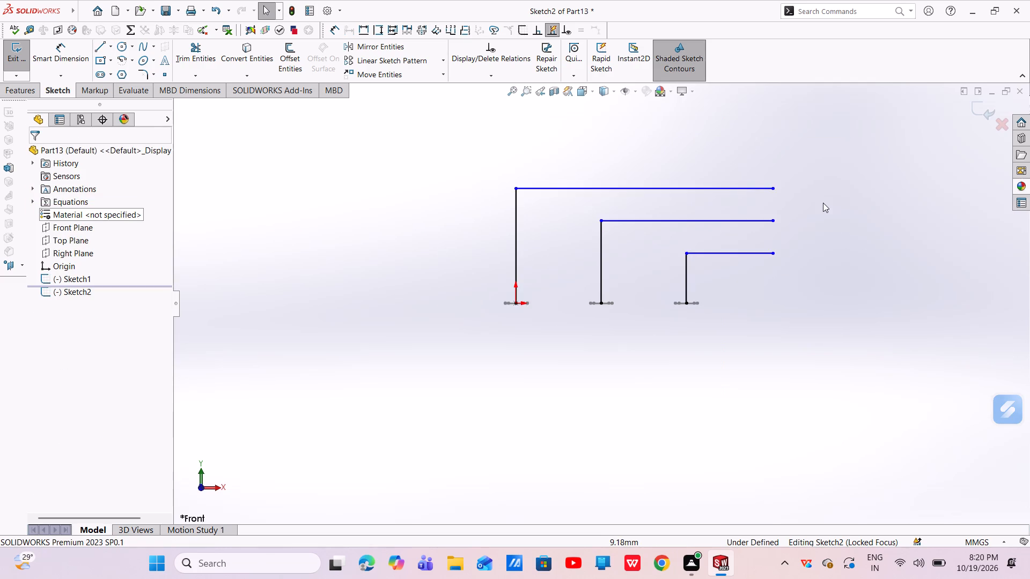
Stretch the free ends of all three horizontal lines outward to about X = 10.4 mm.
{"action": "scroll", "coordinate": [823, 203], "scroll_direction": "down", "scroll_amount": 2}
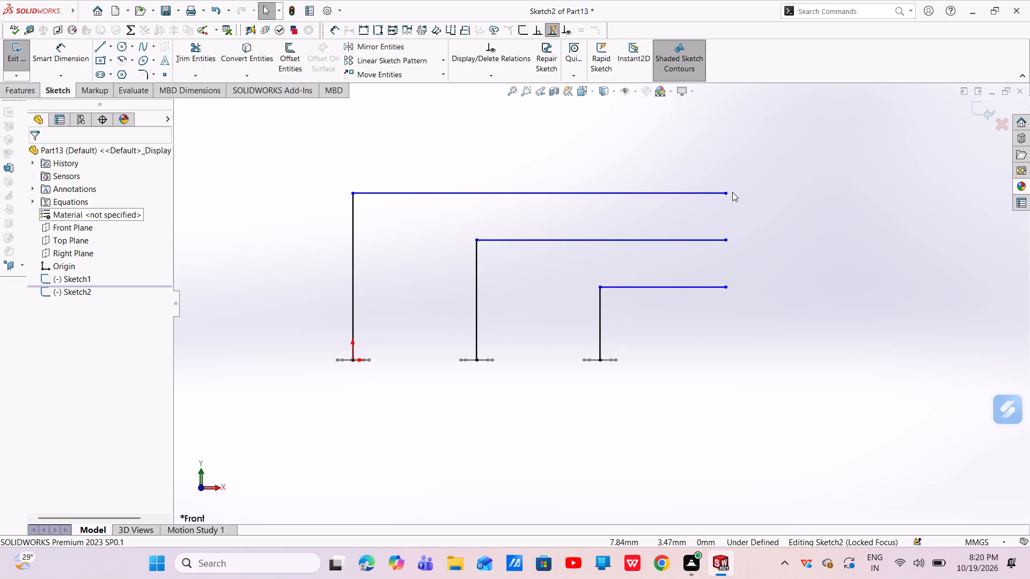
{"action": "left_click_drag", "start_coordinate": [723, 194], "coordinate": [859, 194]}
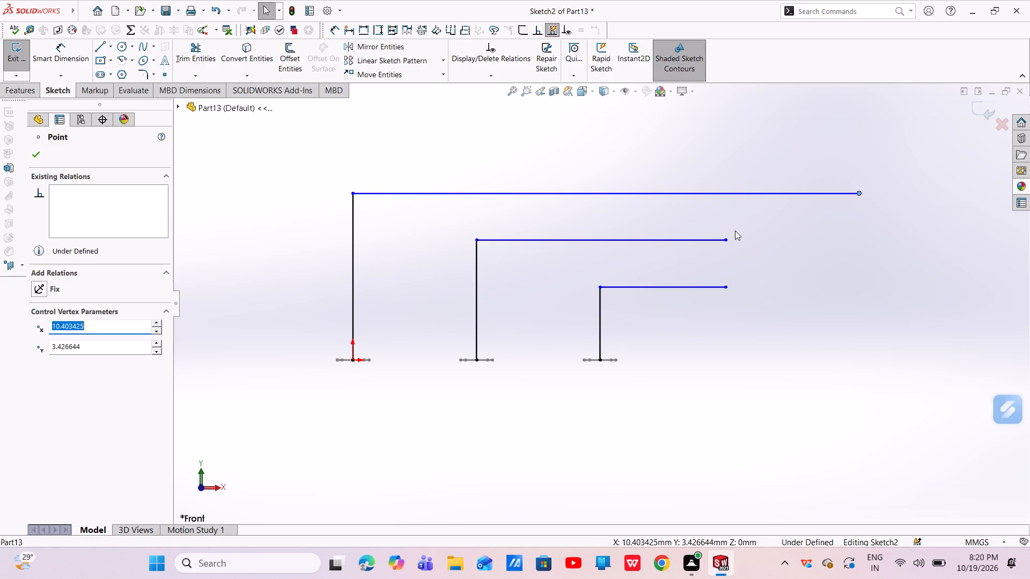
{"action": "left_click_drag", "start_coordinate": [725, 239], "coordinate": [861, 237]}
{"action": "left_click_drag", "start_coordinate": [727, 287], "coordinate": [852, 279]}
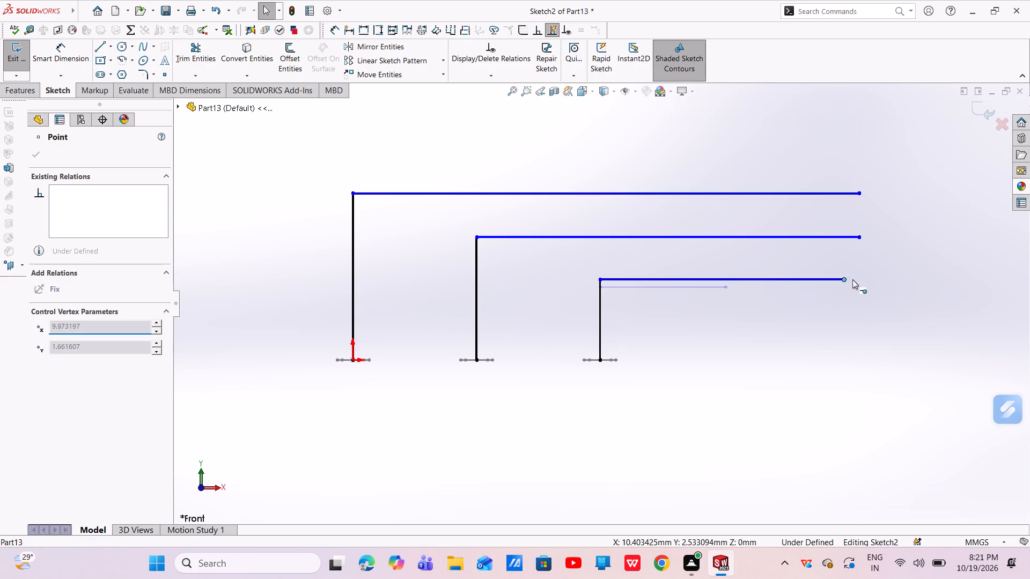
{"action": "left_click_drag", "start_coordinate": [852, 279], "coordinate": [856, 283]}
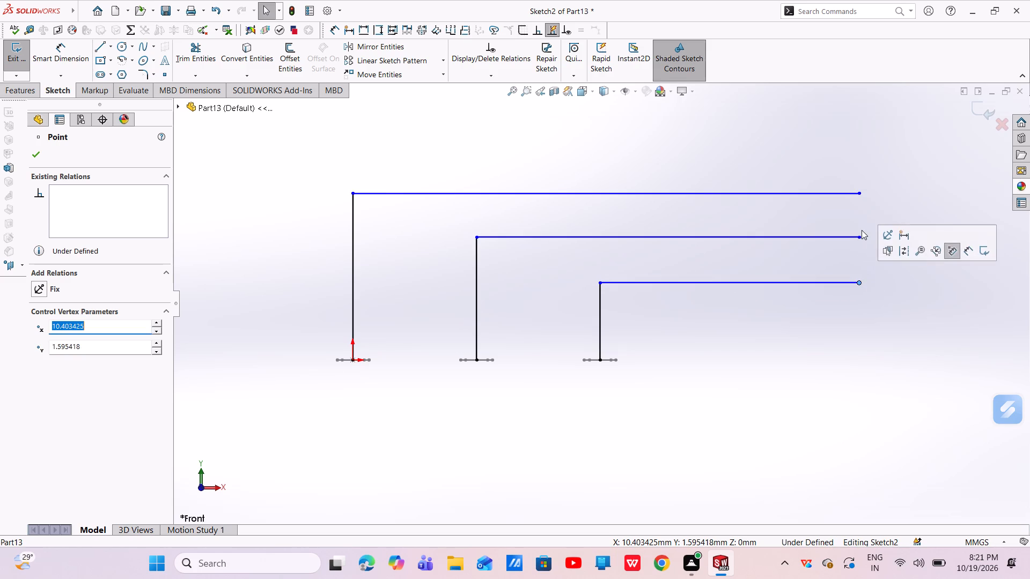
{"action": "left_click", "coordinate": [921, 186]}
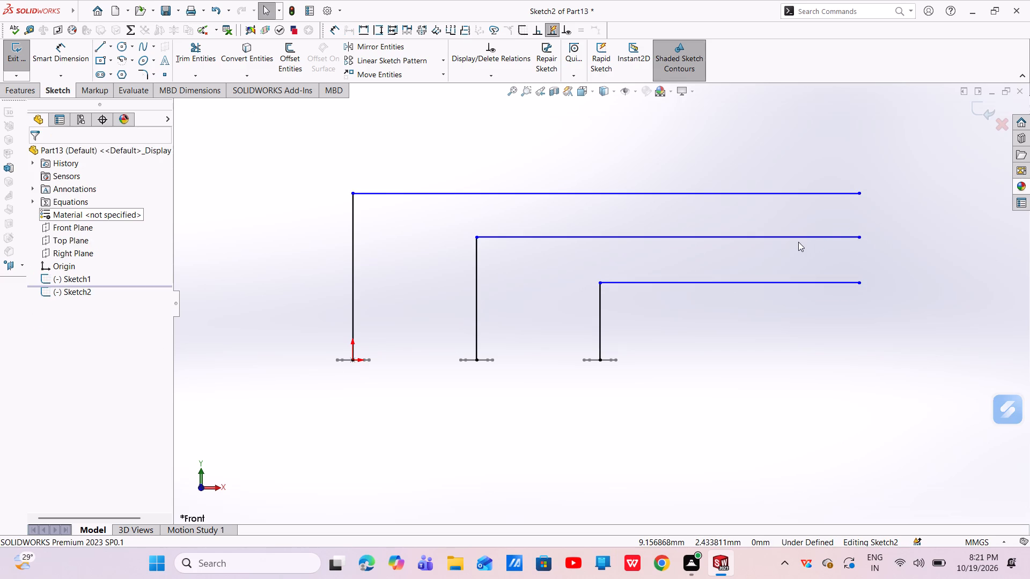
Add a vertical relation between the free endpoints of the three horizontal lines.
{"action": "left_click", "coordinate": [858, 194]}
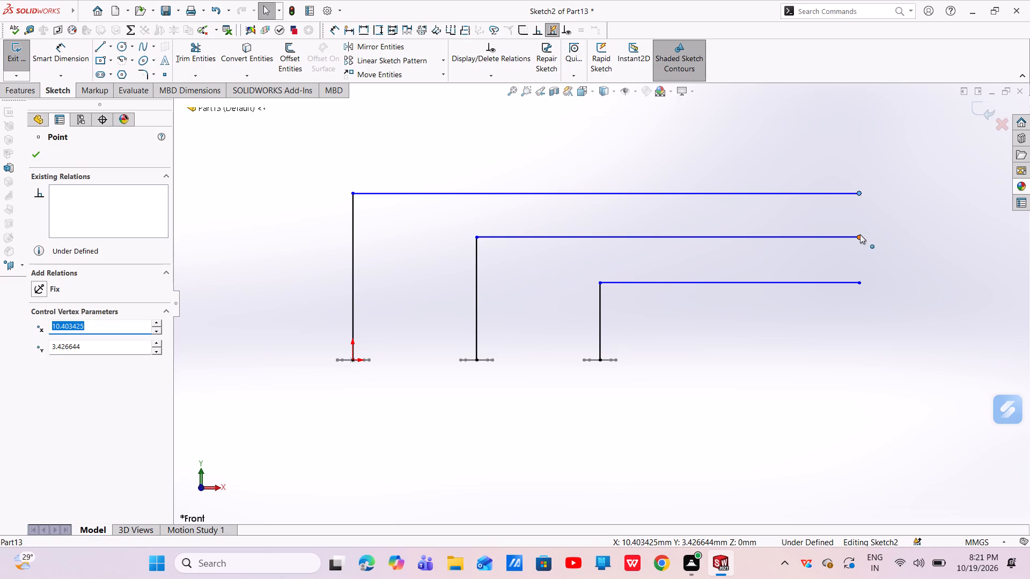
{"action": "left_click", "coordinate": [860, 234], "text": "ctrl"}
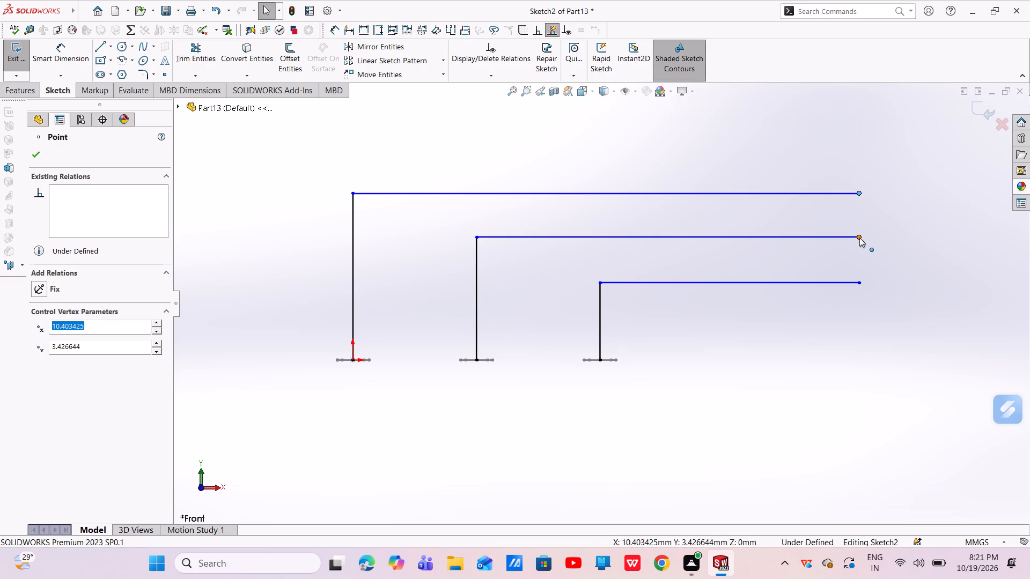
{"action": "left_click", "coordinate": [859, 238], "text": "ctrl"}
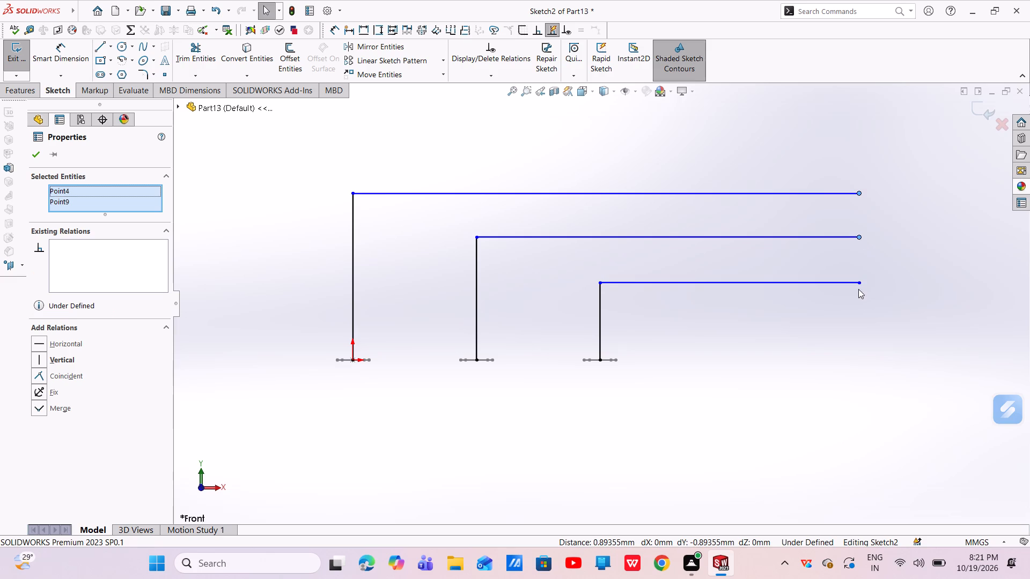
{"action": "left_click", "coordinate": [857, 284], "text": "ctrl"}
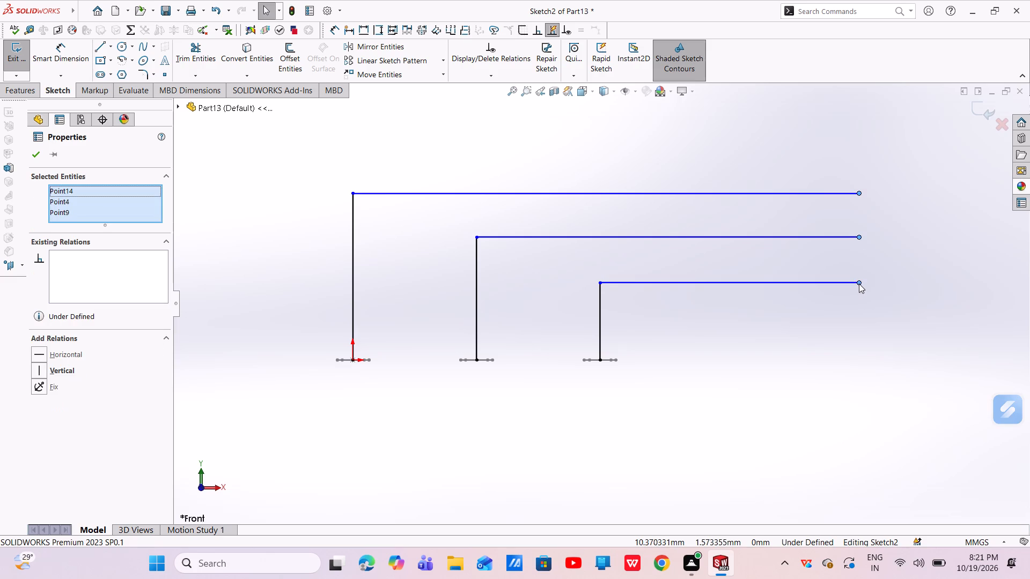
{"action": "left_click", "coordinate": [904, 237]}
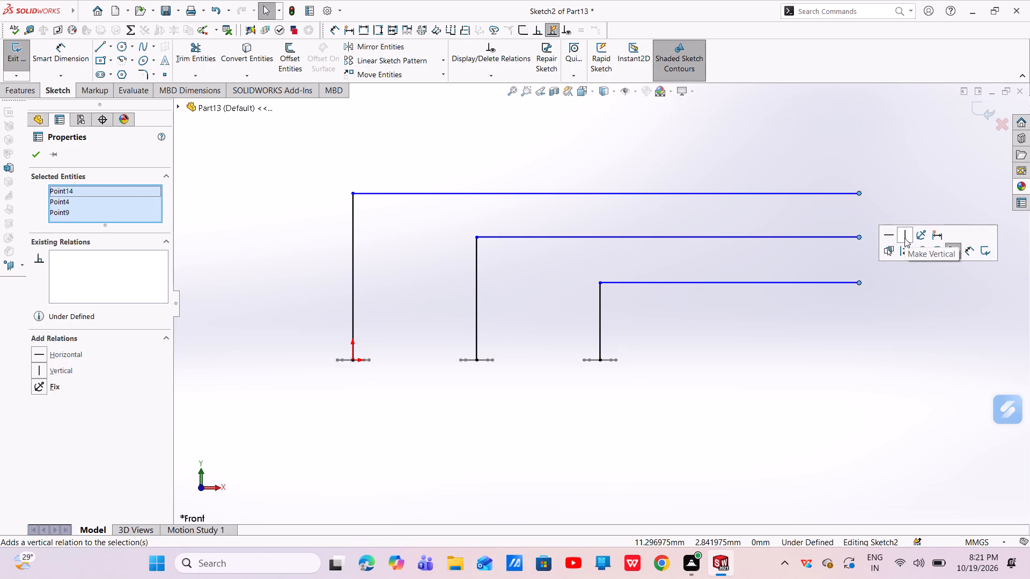
{"action": "left_click", "coordinate": [904, 238]}
{"action": "double_click", "coordinate": [904, 237]}
{"action": "left_click", "coordinate": [906, 188]}
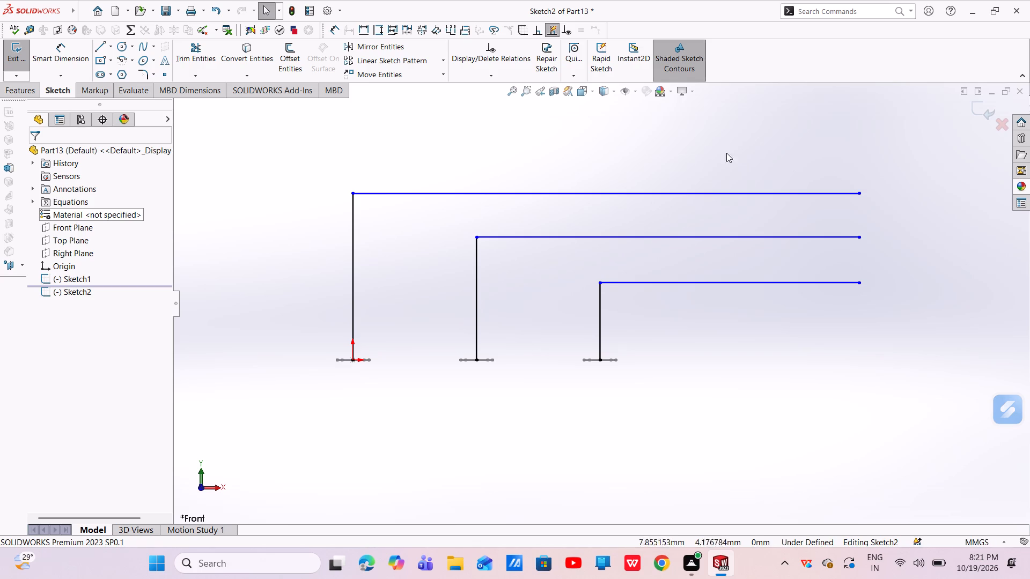
Dimension the vertical line rising from the origin to 9.08 mm.
{"action": "left_click", "coordinate": [73, 60]}
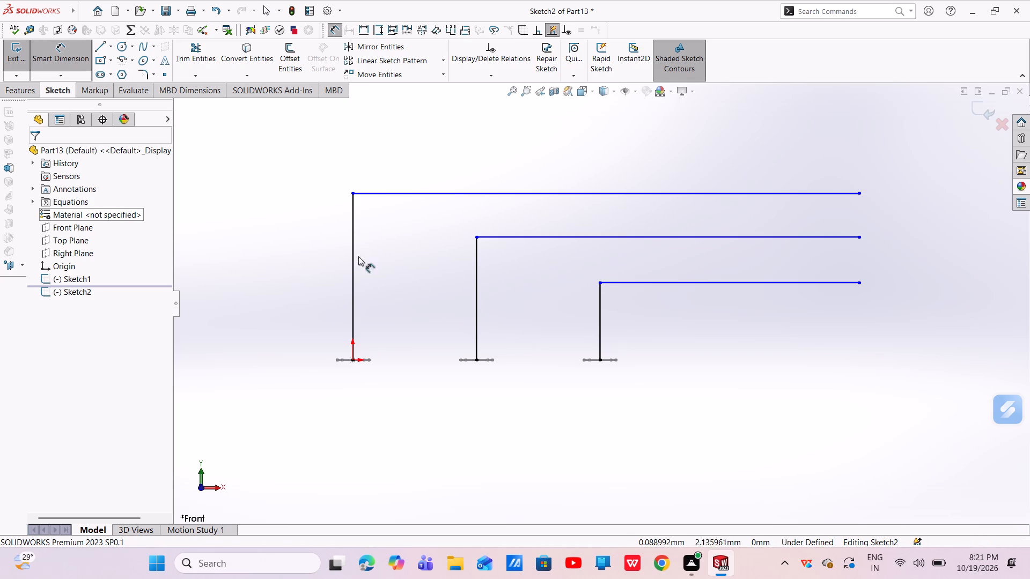
{"action": "left_click", "coordinate": [353, 267]}
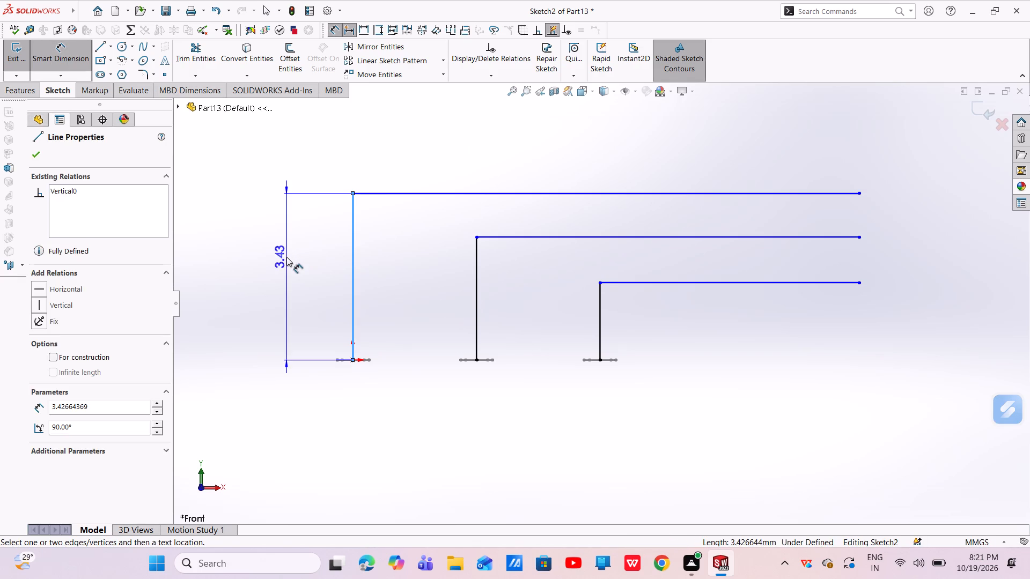
{"action": "left_click", "coordinate": [286, 257]}
{"action": "key", "text": "BackSpace"}
{"action": "key", "text": "9"}
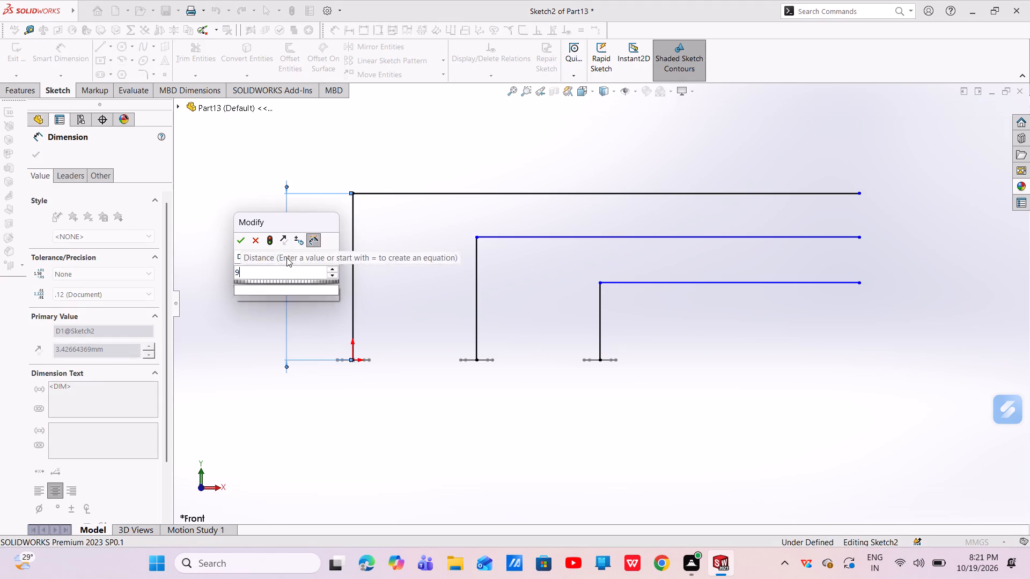
{"action": "type", "text": ".0"}
{"action": "key", "text": "8"}
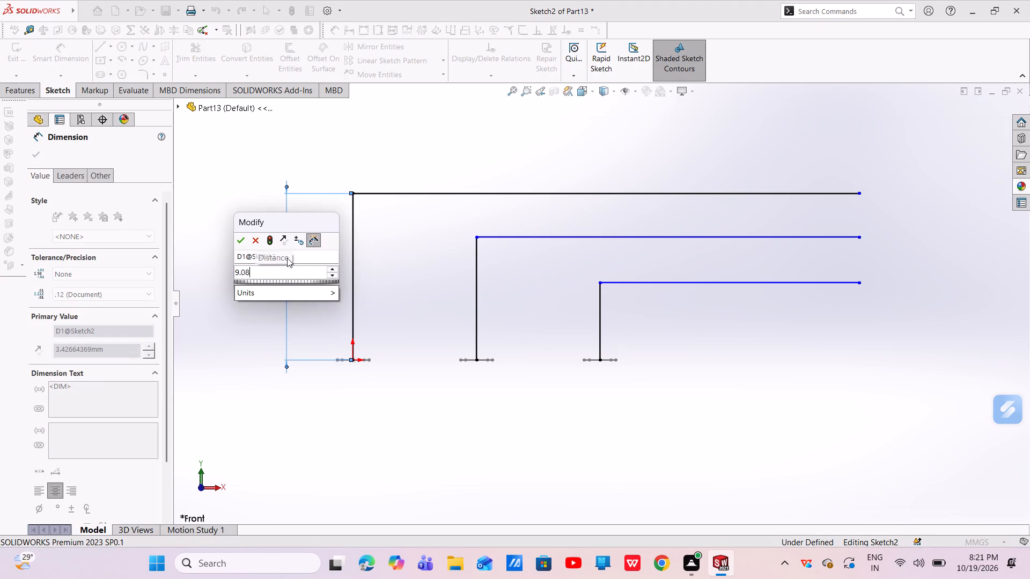
{"action": "key", "text": "Return"}
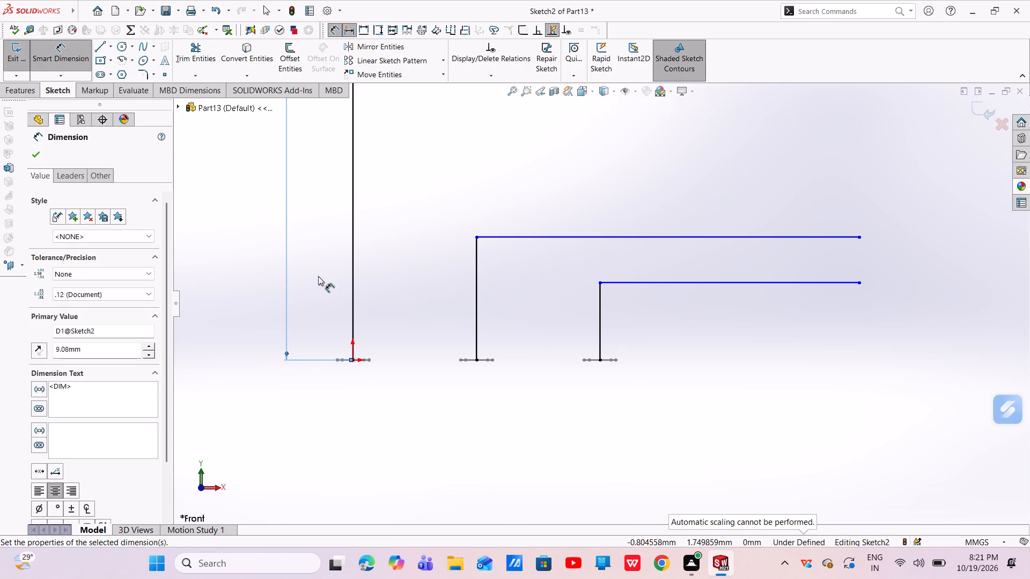
Dimension the topmost horizontal line of the outer L-shaped path to 14.48 mm.
{"action": "scroll", "coordinate": [346, 278], "scroll_direction": "up", "scroll_amount": 4}
{"action": "scroll", "coordinate": [632, 130], "scroll_direction": "up", "scroll_amount": 1}
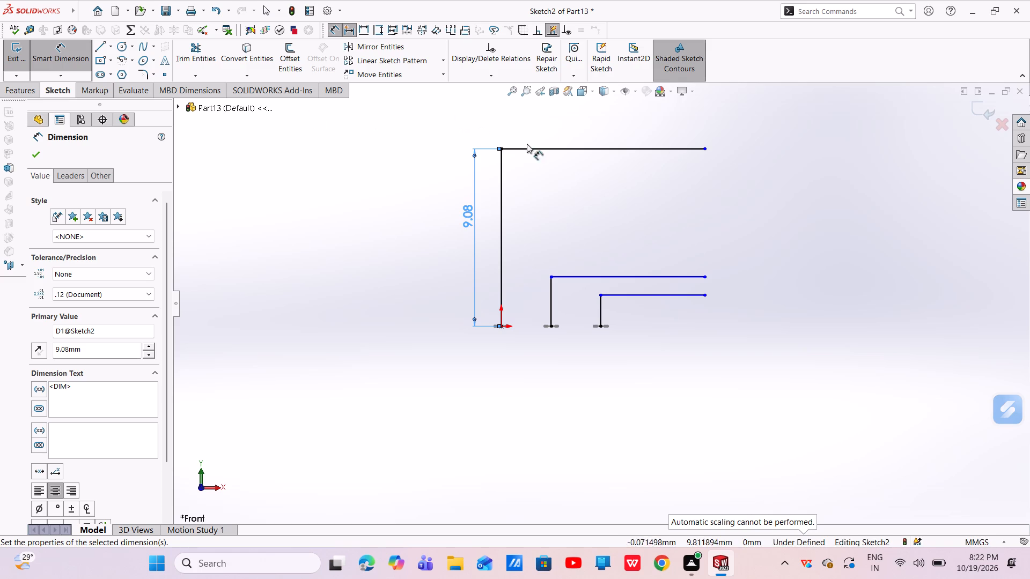
{"action": "left_click", "coordinate": [555, 152]}
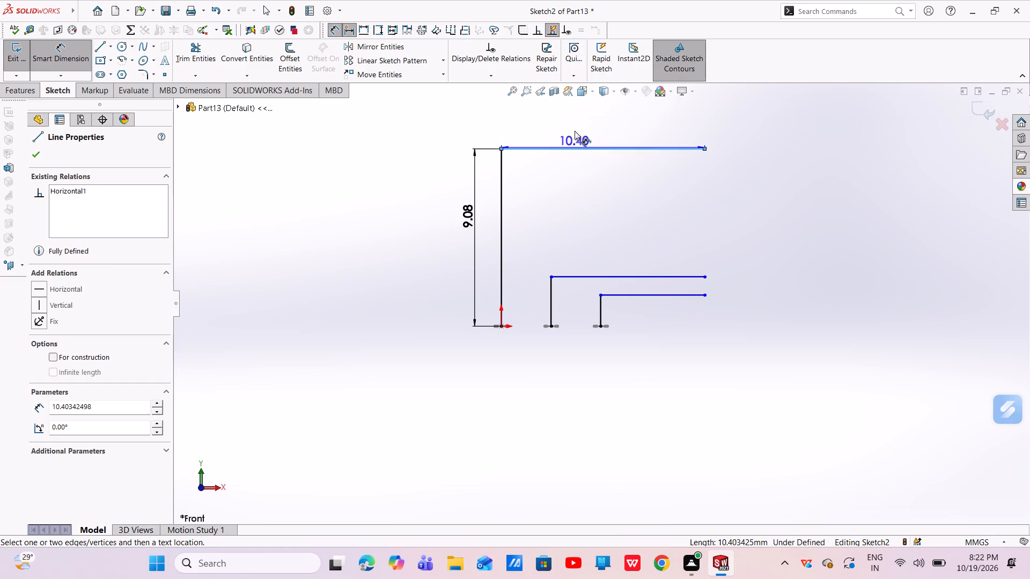
{"action": "left_click", "coordinate": [575, 127]}
{"action": "key", "text": "BackSpace"}
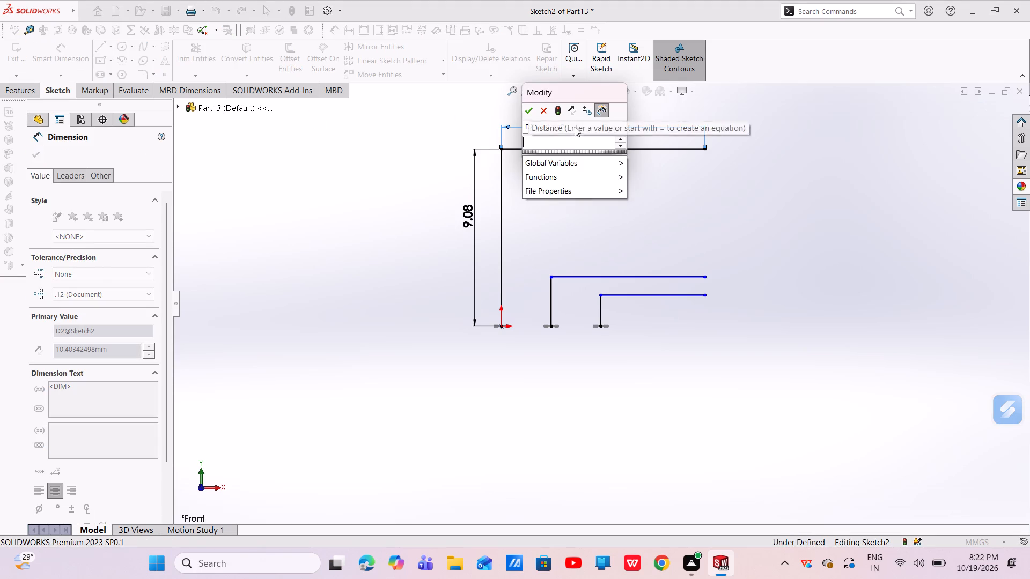
{"action": "type", "text": "14.48"}
{"action": "key", "text": "Return"}
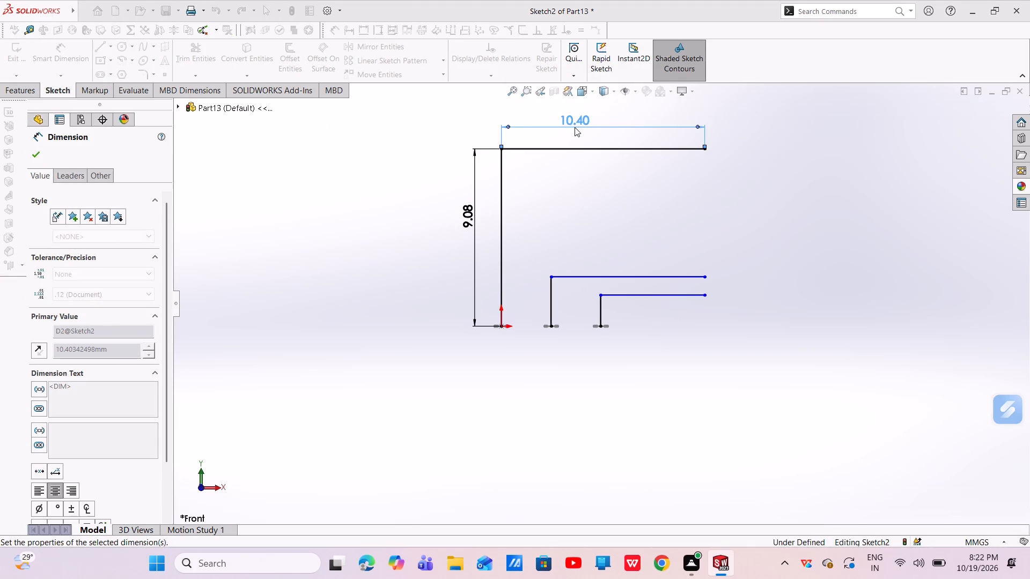
{"action": "left_click", "coordinate": [38, 155]}
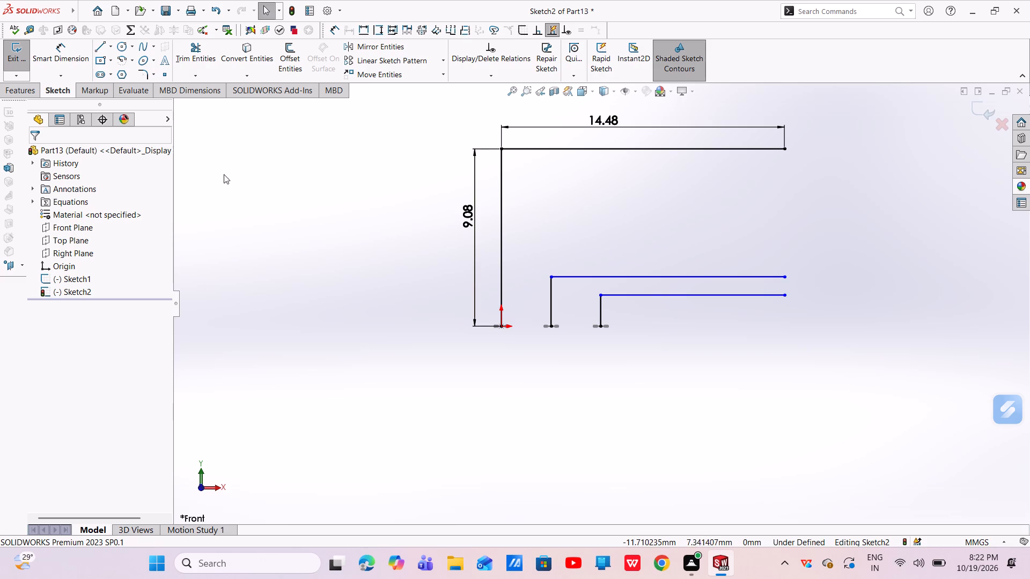
Dimension the middle path's vertical line to 6.54 mm.
{"action": "left_click", "coordinate": [50, 46]}
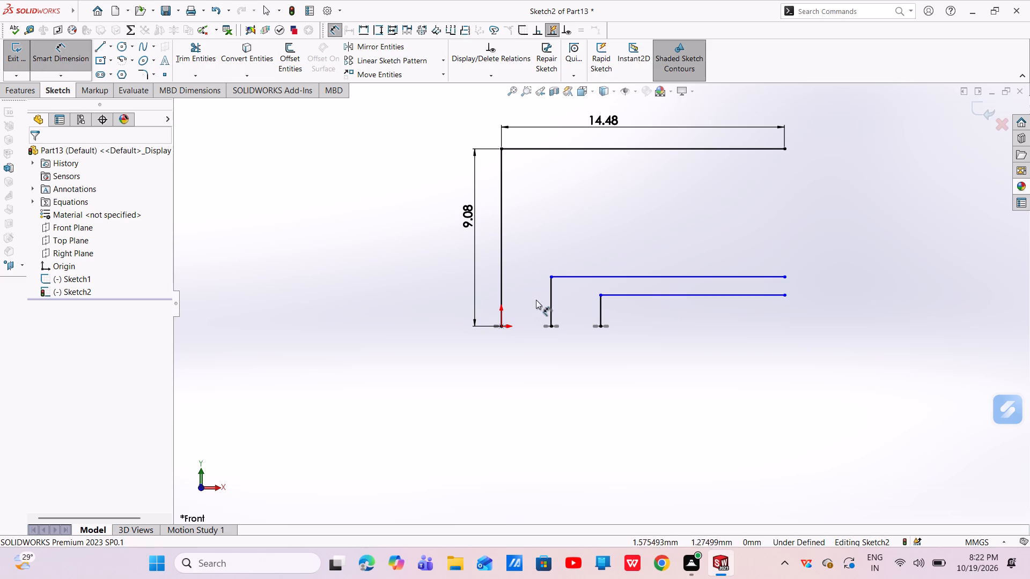
{"action": "left_click", "coordinate": [548, 302]}
{"action": "left_click", "coordinate": [428, 295]}
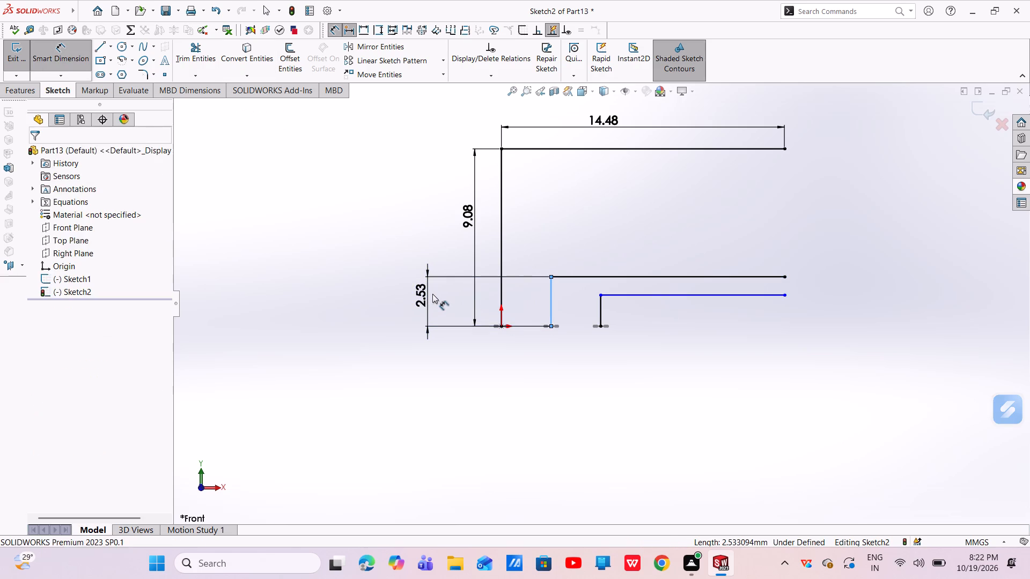
{"action": "key", "text": "BackSpace"}
{"action": "type", "text": "6.54"}
{"action": "key", "text": "Return"}
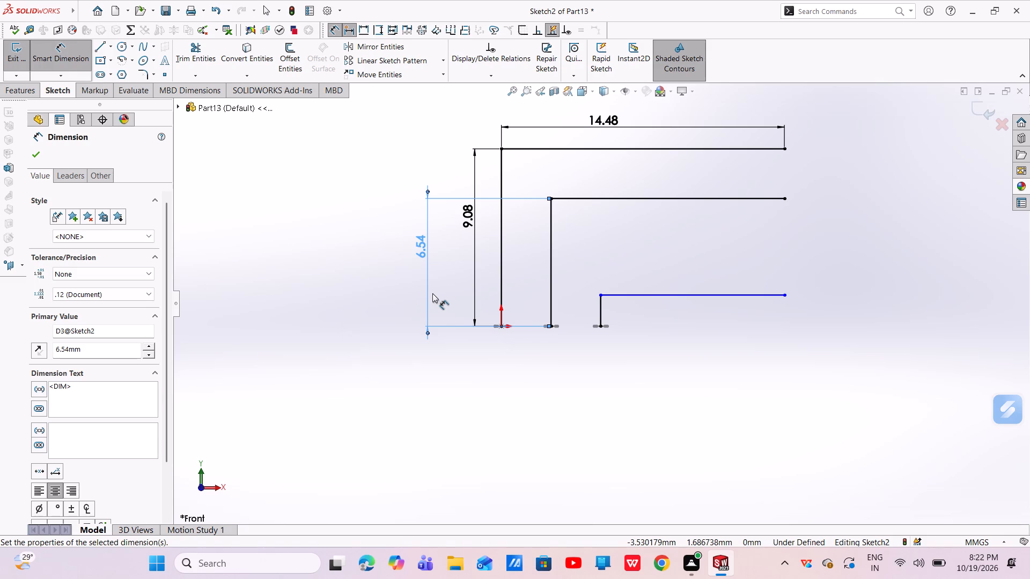
{"action": "left_click", "coordinate": [37, 155]}
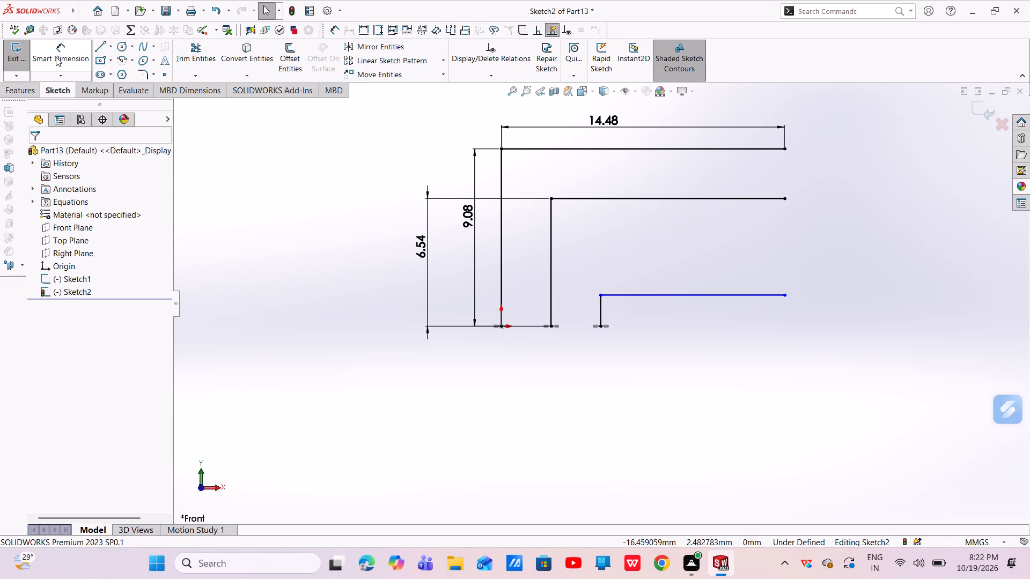
Dimension the shortest path's vertical line to 4 mm.
{"action": "left_click", "coordinate": [56, 57]}
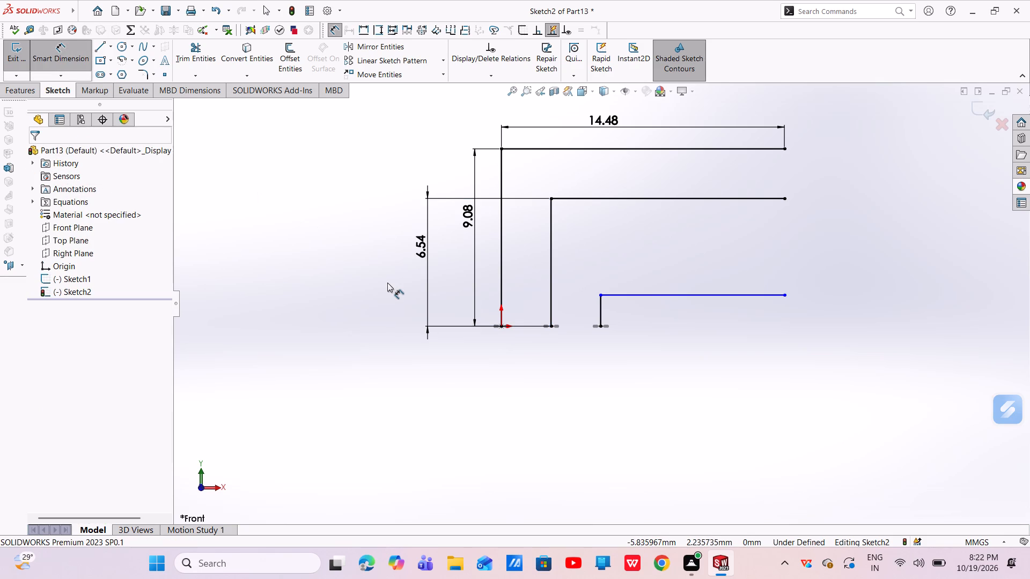
{"action": "left_click", "coordinate": [601, 303]}
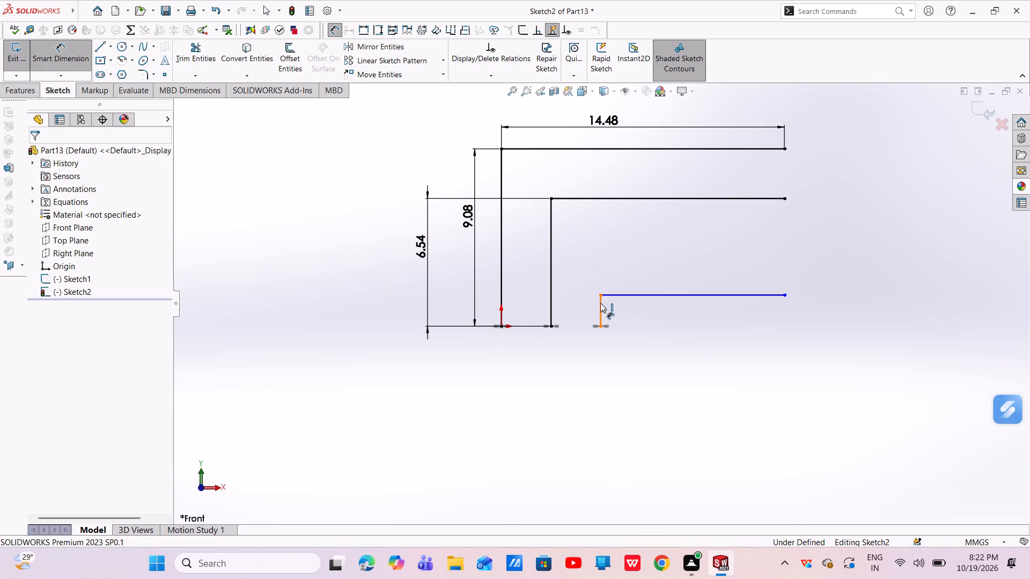
{"action": "left_click", "coordinate": [382, 312]}
{"action": "key", "text": "BackSpace"}
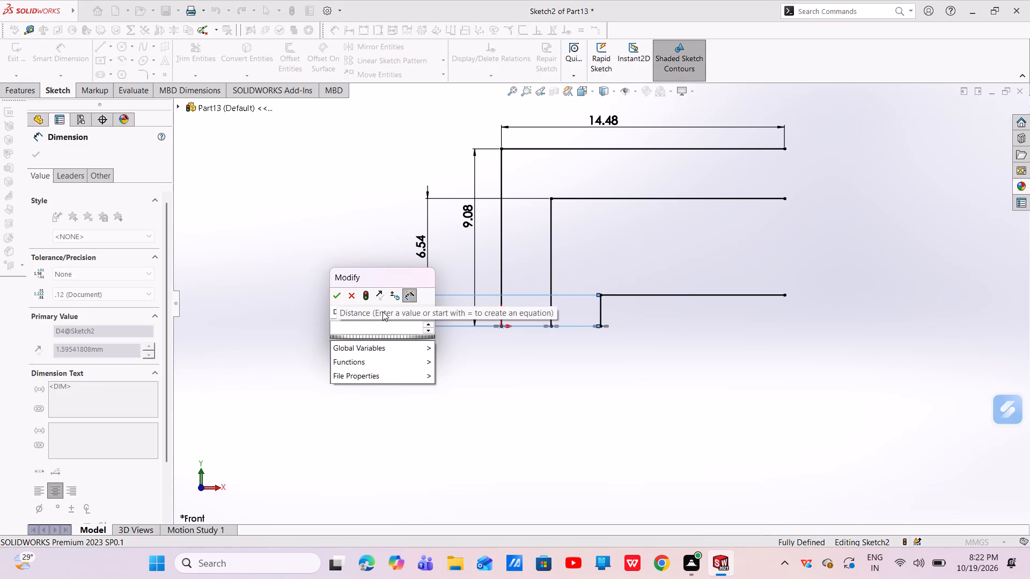
{"action": "key", "text": "4"}
{"action": "key", "text": "Return"}
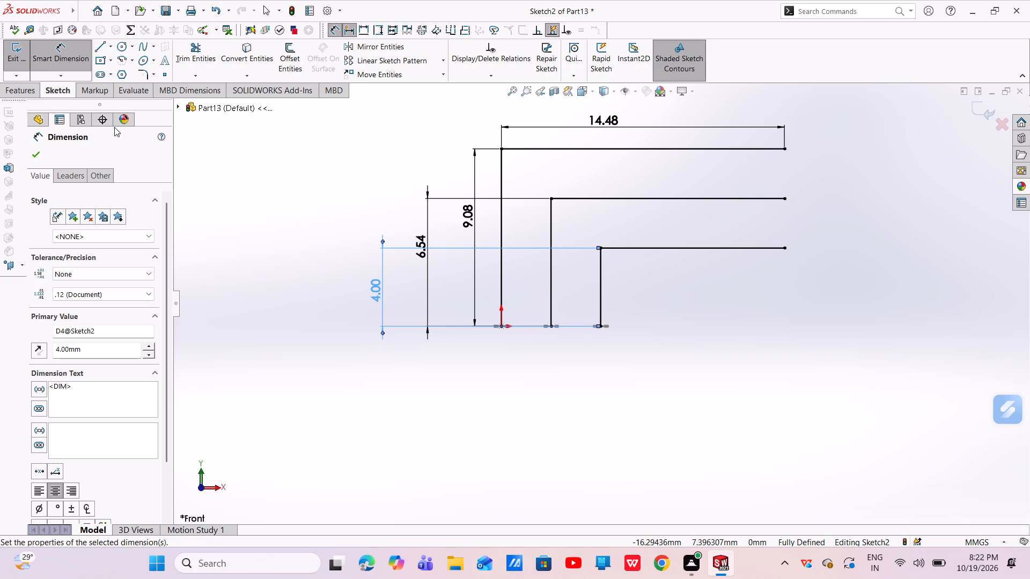
{"action": "left_click", "coordinate": [28, 155]}
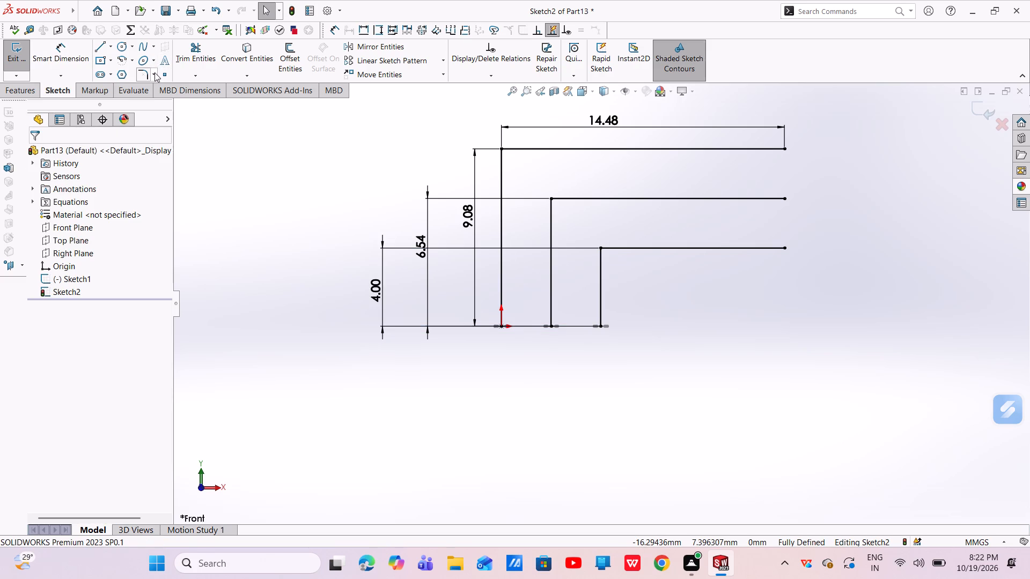
Round the corners of all three L-shaped paths with 1 mm sketch fillets and exit the sketch.
{"action": "left_click", "coordinate": [154, 72]}
{"action": "left_click", "coordinate": [156, 76]}
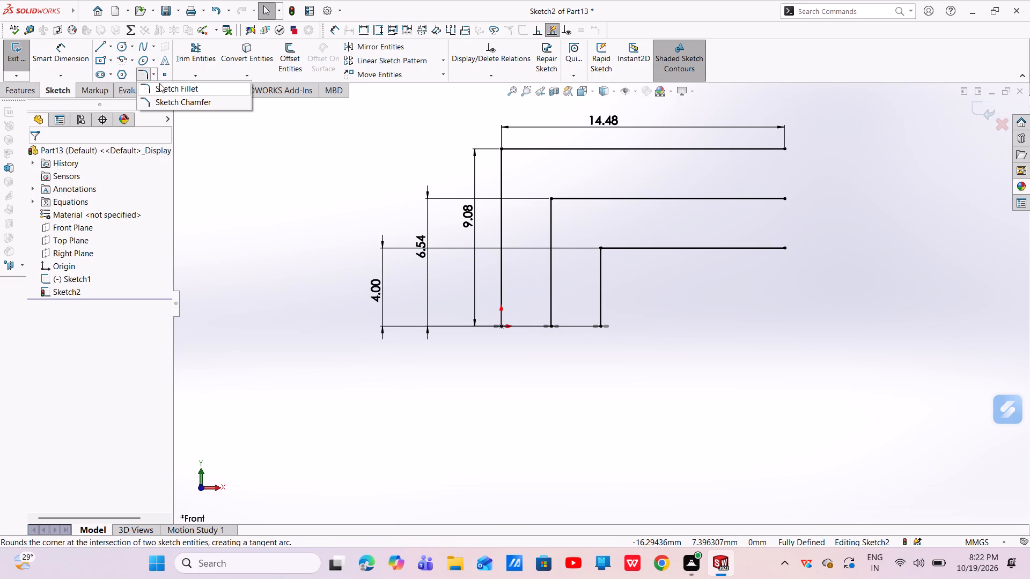
{"action": "left_click", "coordinate": [161, 87]}
{"action": "key", "text": "BackSpace"}
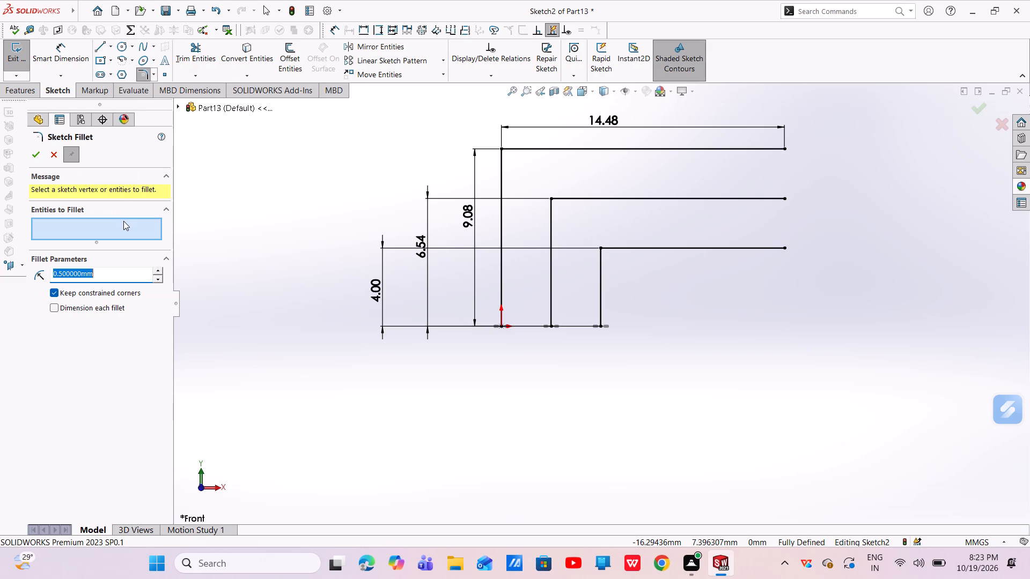
{"action": "key", "text": "1"}
{"action": "key", "text": "Return"}
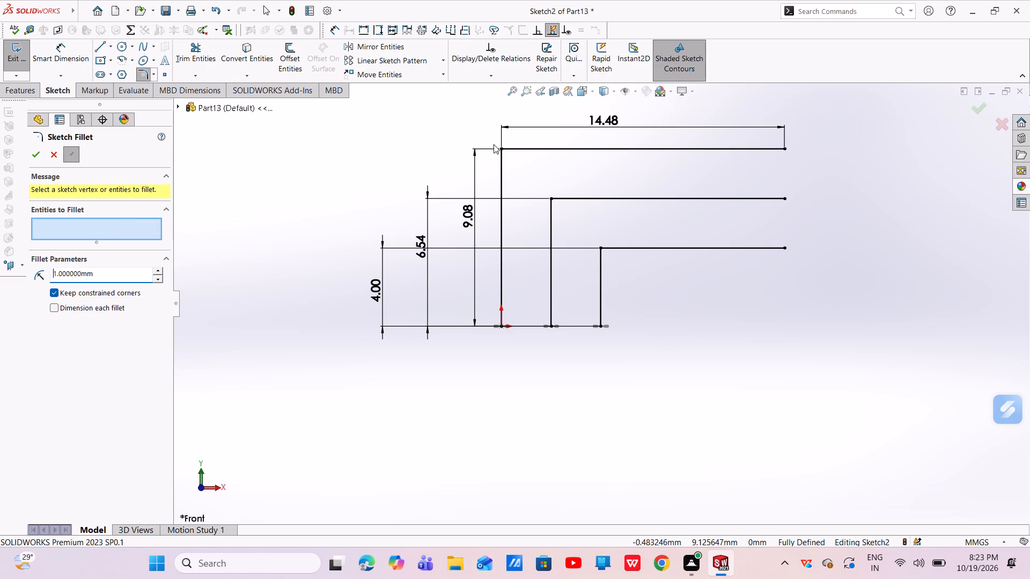
{"action": "left_click", "coordinate": [501, 147]}
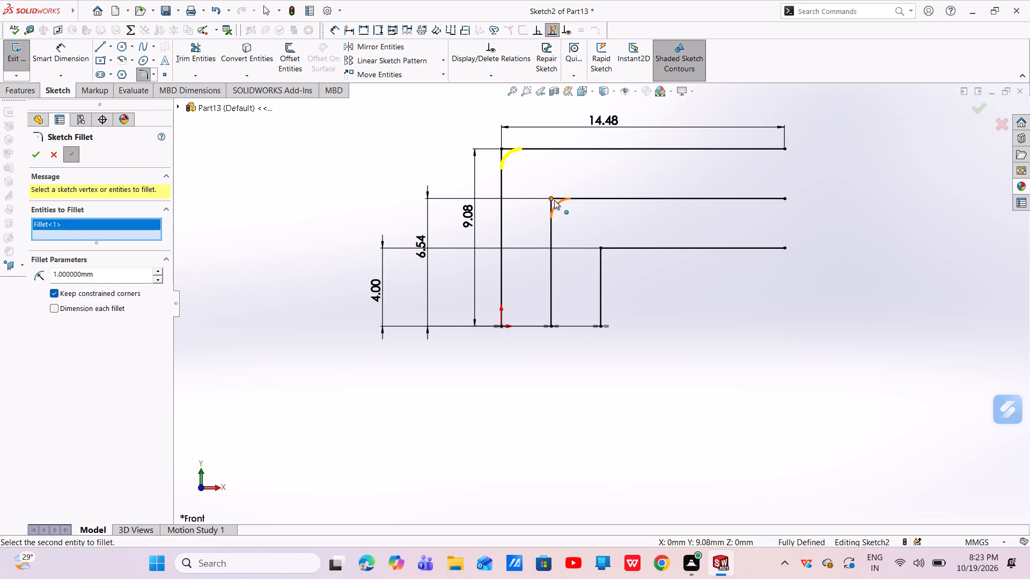
{"action": "left_click", "coordinate": [554, 200]}
{"action": "left_click", "coordinate": [598, 251]}
{"action": "right_click", "coordinate": [598, 250]}
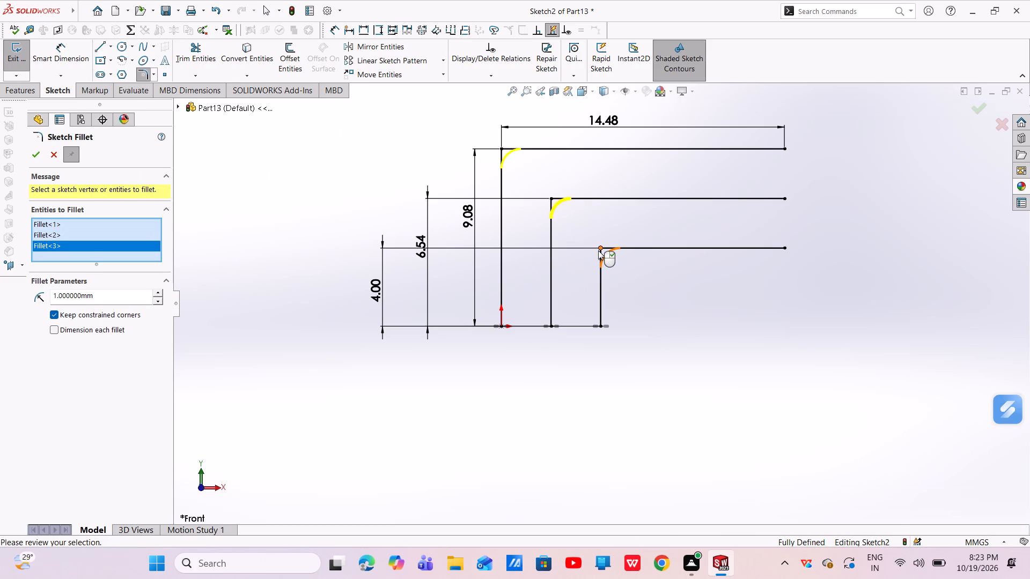
{"action": "scroll", "coordinate": [609, 228], "scroll_direction": "up", "scroll_amount": 2}
{"action": "middle_click_drag", "start_coordinate": [667, 253], "coordinate": [665, 305]}
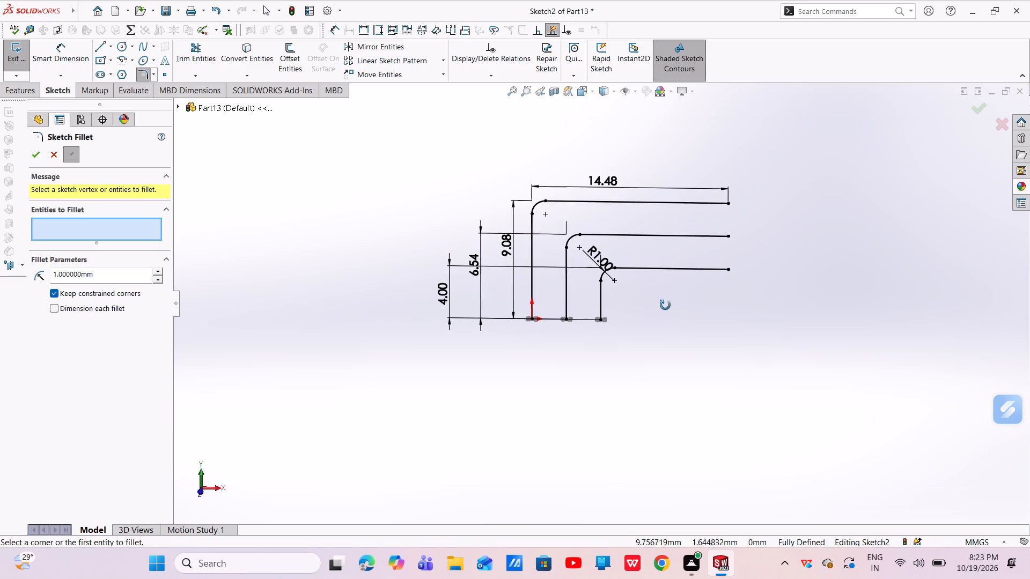
{"action": "middle_click_drag", "start_coordinate": [665, 305], "coordinate": [649, 233]}
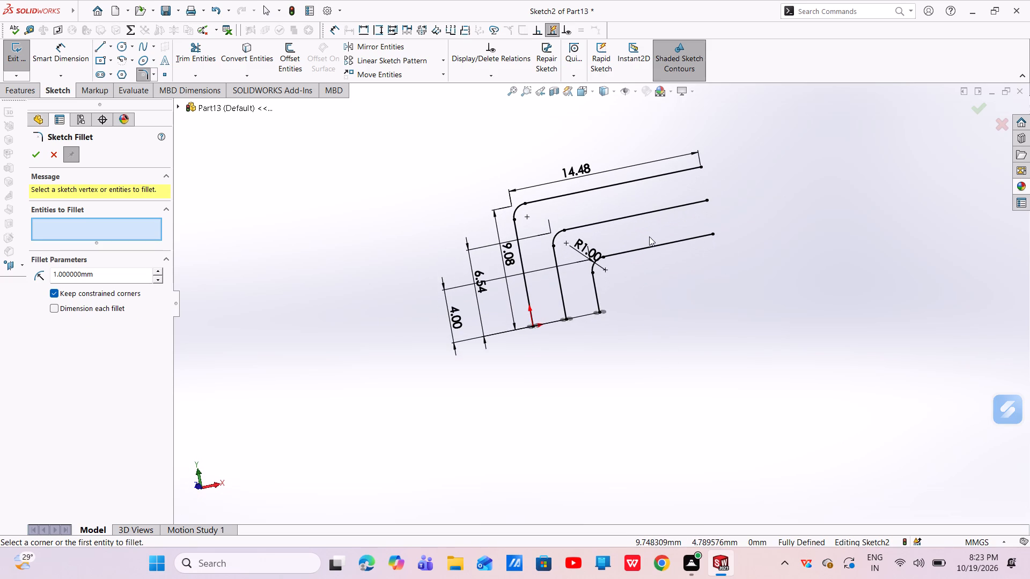
{"action": "left_click", "coordinate": [974, 107]}
{"action": "left_click", "coordinate": [976, 110]}
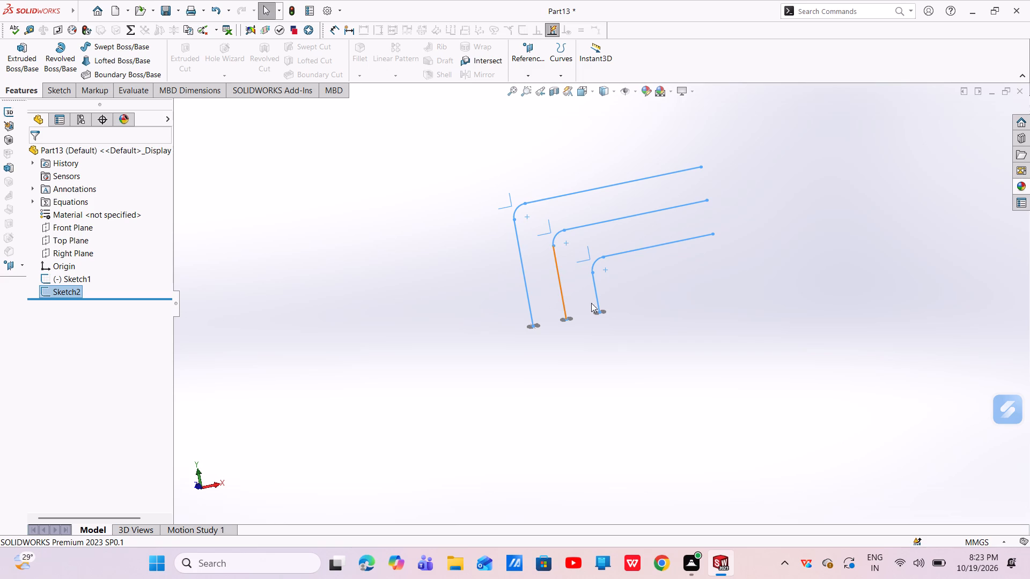
Start a Swept Boss/Base with the SelectionManager active and remove Sketch2 from the path selection.
{"action": "middle_click_drag", "start_coordinate": [610, 292], "coordinate": [587, 355]}
{"action": "scroll", "coordinate": [622, 265], "scroll_direction": "down", "scroll_amount": 4}
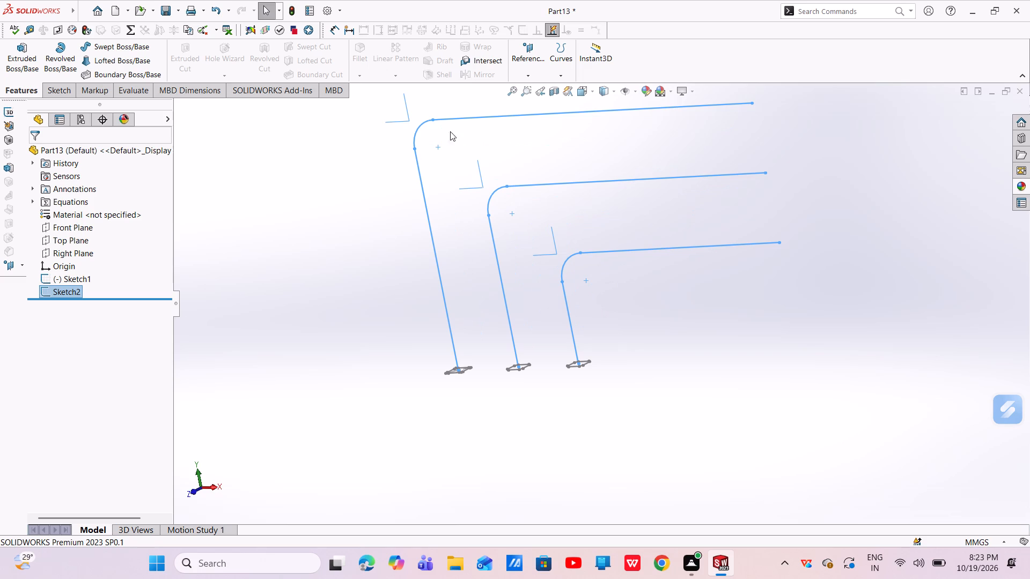
{"action": "left_click", "coordinate": [94, 46]}
{"action": "right_click", "coordinate": [94, 219]}
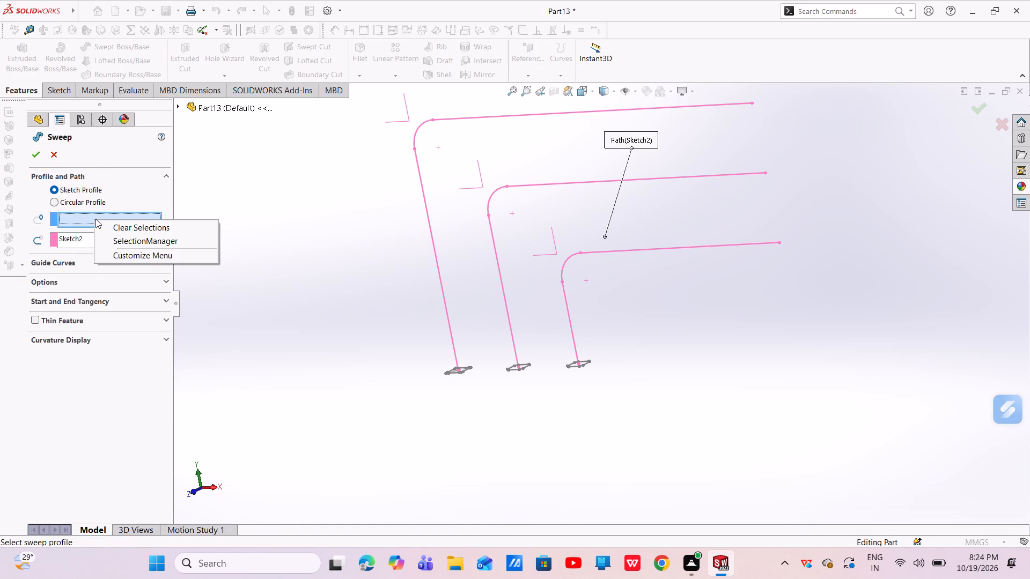
{"action": "left_click", "coordinate": [132, 239]}
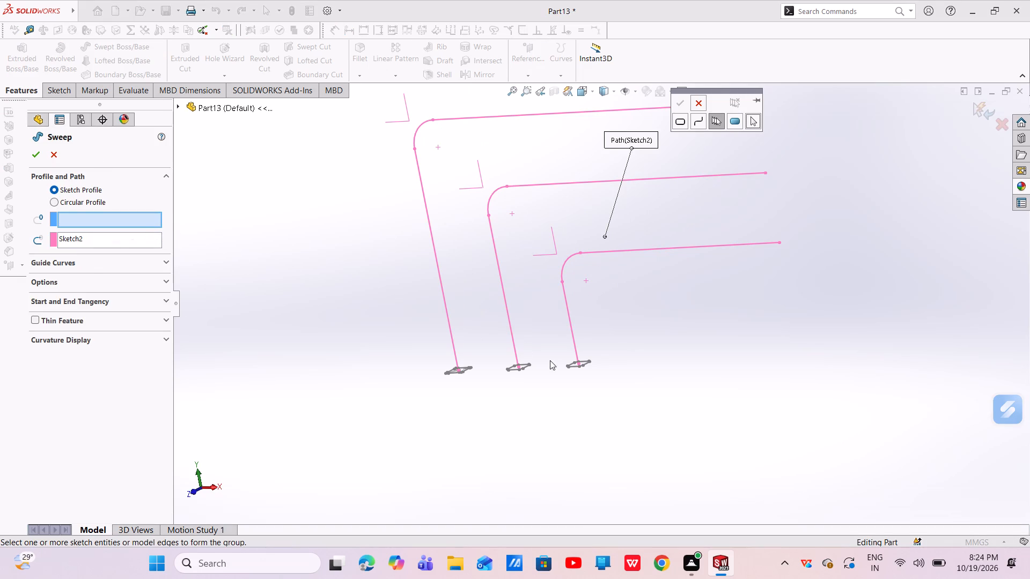
{"action": "left_click", "coordinate": [75, 242]}
{"action": "right_click", "coordinate": [75, 234]}
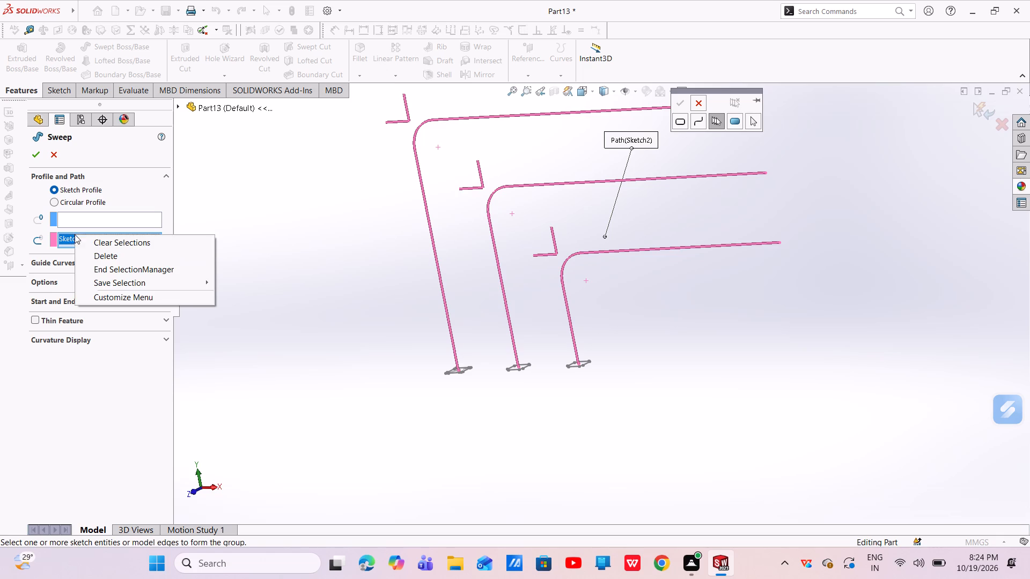
{"action": "left_click", "coordinate": [108, 252]}
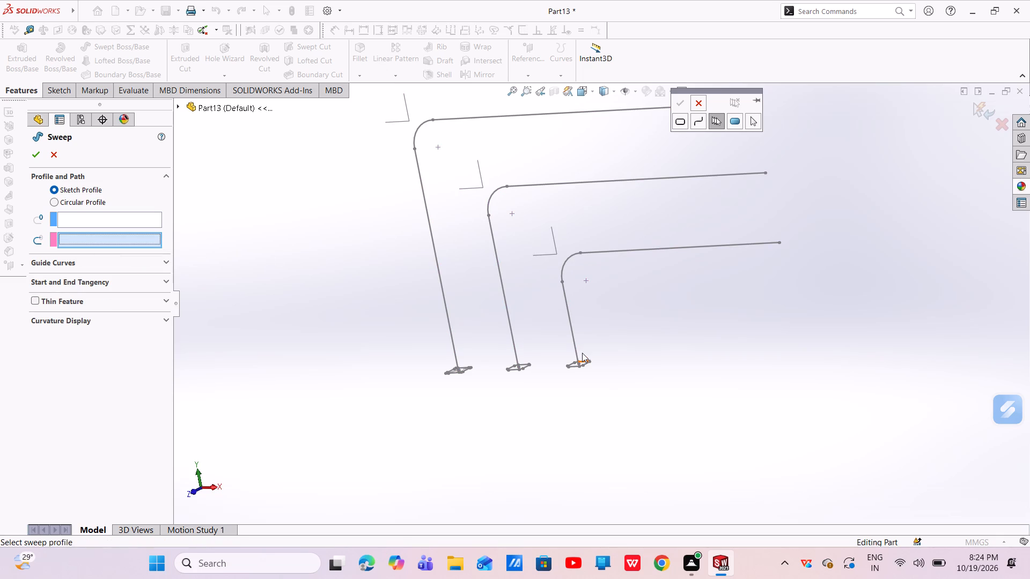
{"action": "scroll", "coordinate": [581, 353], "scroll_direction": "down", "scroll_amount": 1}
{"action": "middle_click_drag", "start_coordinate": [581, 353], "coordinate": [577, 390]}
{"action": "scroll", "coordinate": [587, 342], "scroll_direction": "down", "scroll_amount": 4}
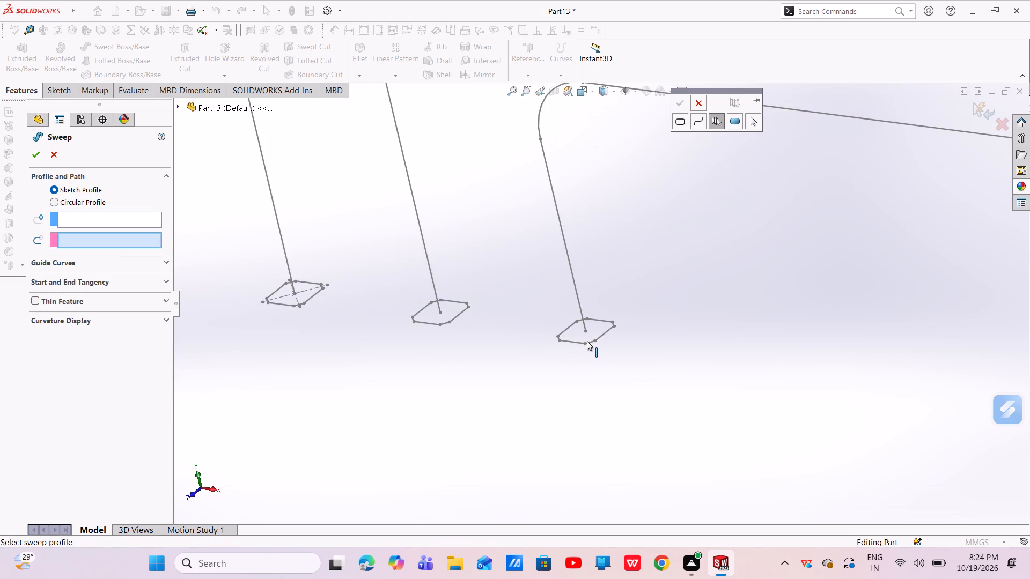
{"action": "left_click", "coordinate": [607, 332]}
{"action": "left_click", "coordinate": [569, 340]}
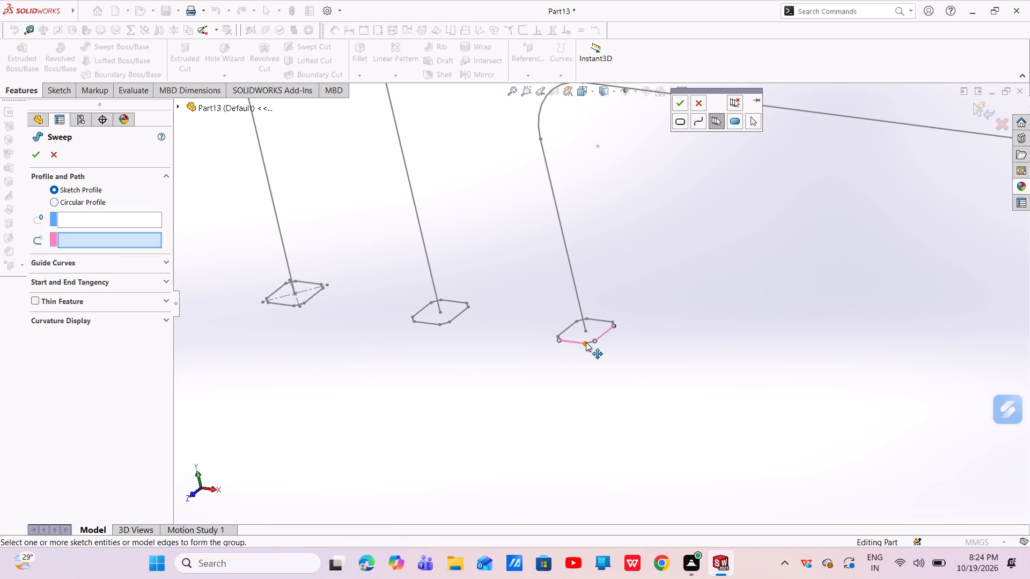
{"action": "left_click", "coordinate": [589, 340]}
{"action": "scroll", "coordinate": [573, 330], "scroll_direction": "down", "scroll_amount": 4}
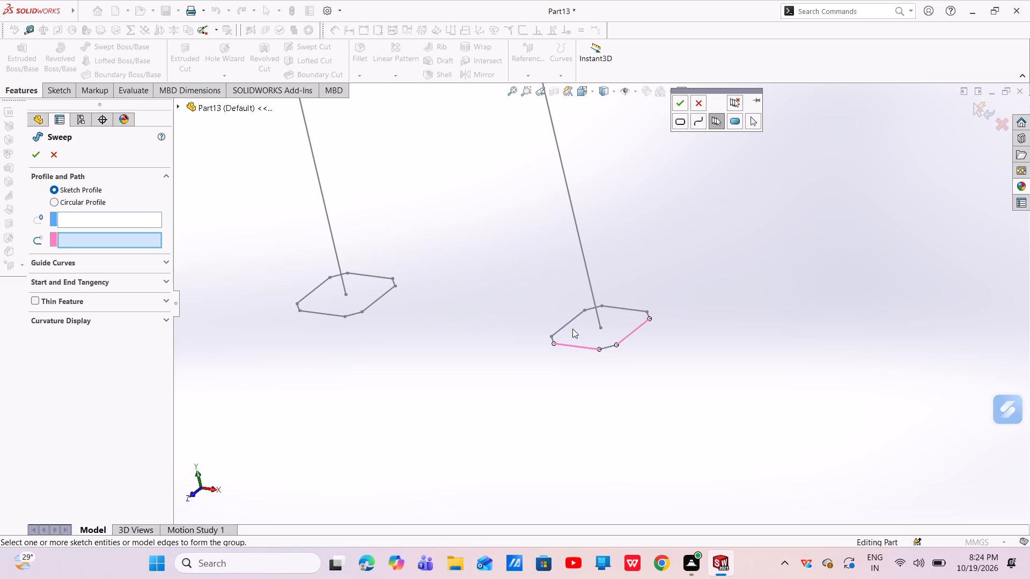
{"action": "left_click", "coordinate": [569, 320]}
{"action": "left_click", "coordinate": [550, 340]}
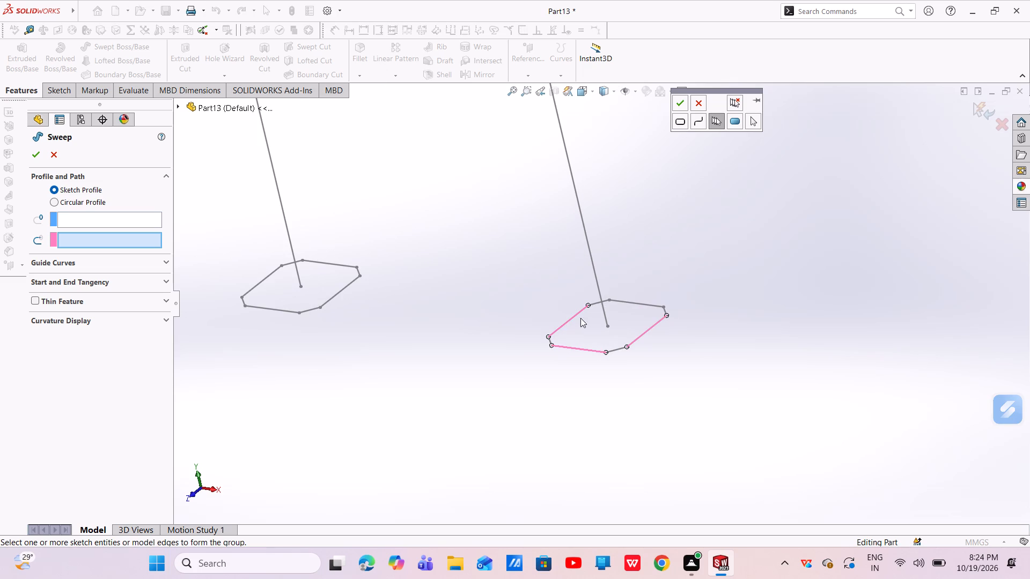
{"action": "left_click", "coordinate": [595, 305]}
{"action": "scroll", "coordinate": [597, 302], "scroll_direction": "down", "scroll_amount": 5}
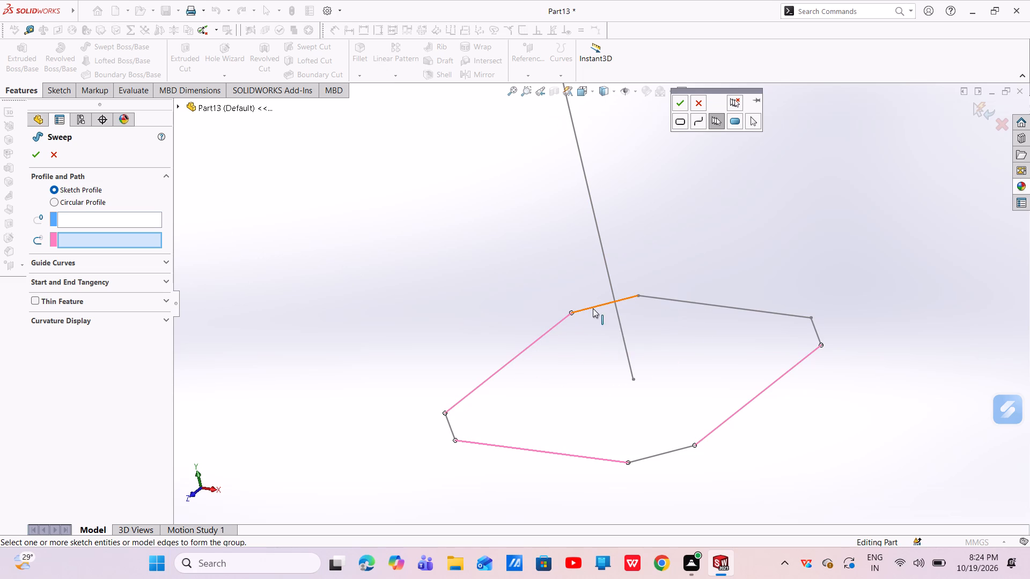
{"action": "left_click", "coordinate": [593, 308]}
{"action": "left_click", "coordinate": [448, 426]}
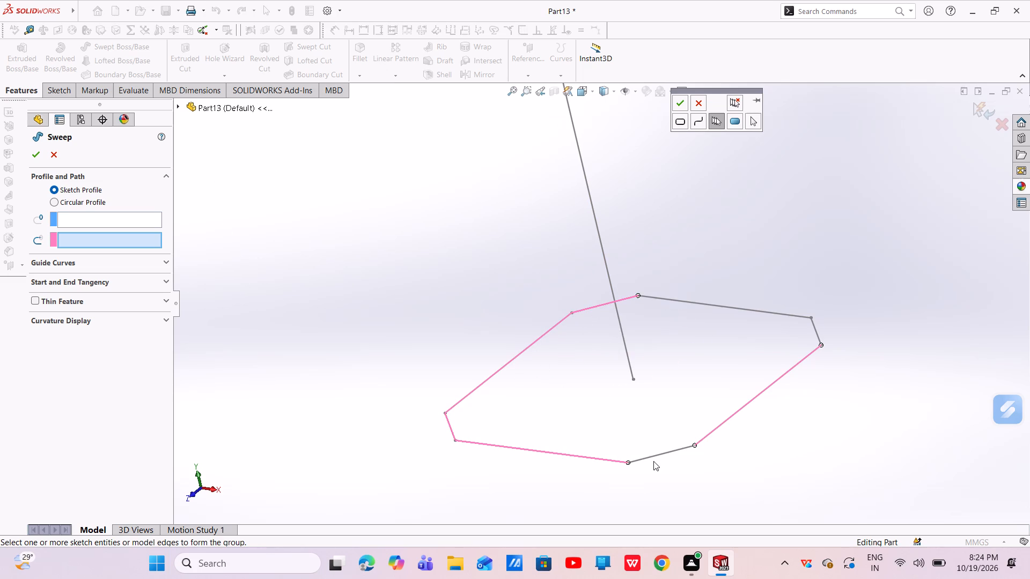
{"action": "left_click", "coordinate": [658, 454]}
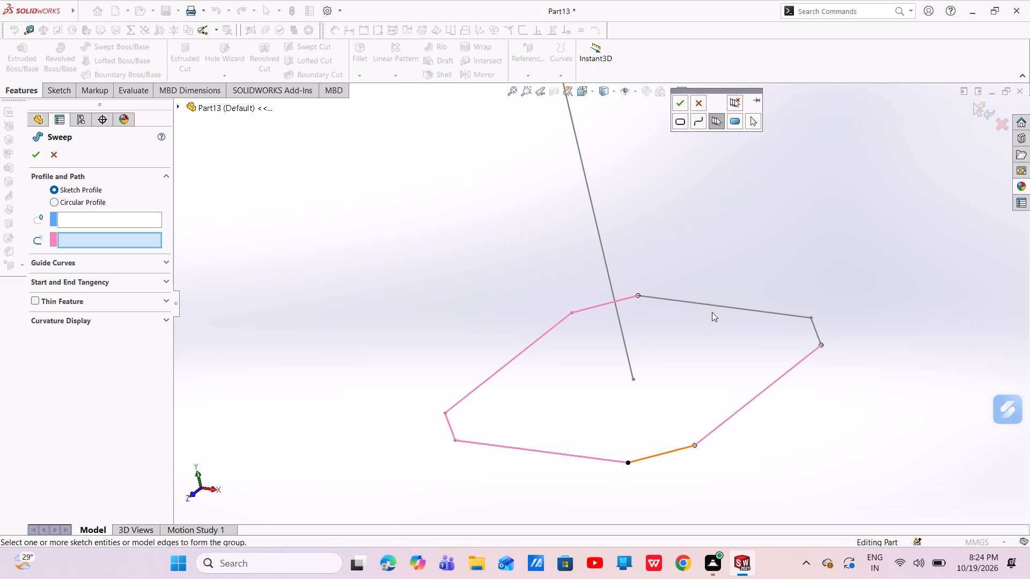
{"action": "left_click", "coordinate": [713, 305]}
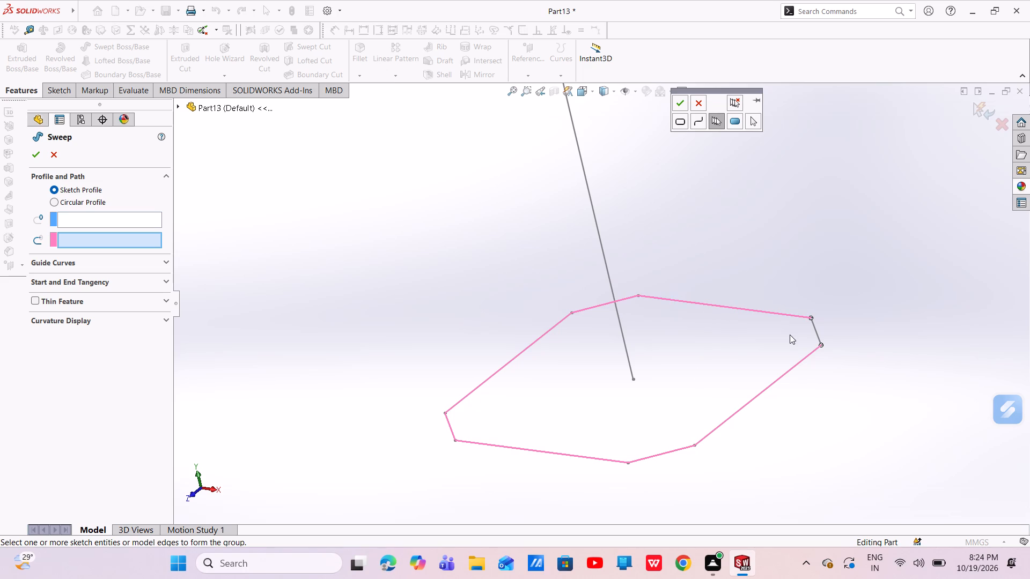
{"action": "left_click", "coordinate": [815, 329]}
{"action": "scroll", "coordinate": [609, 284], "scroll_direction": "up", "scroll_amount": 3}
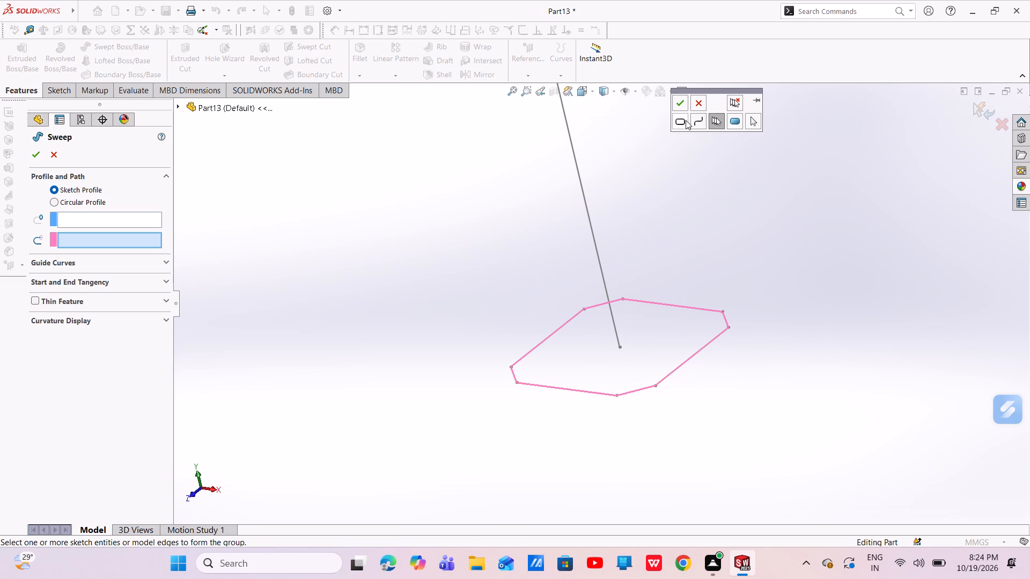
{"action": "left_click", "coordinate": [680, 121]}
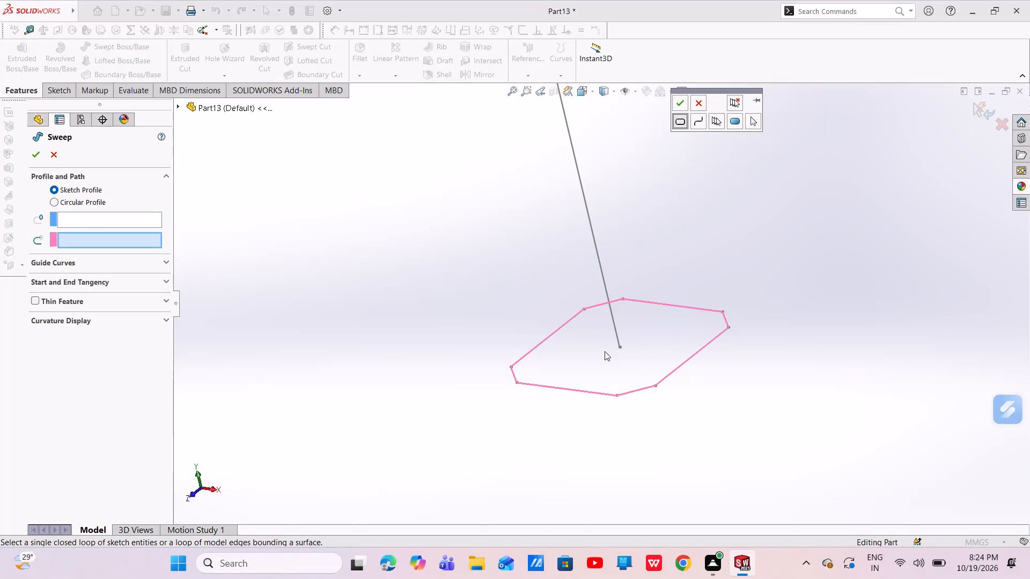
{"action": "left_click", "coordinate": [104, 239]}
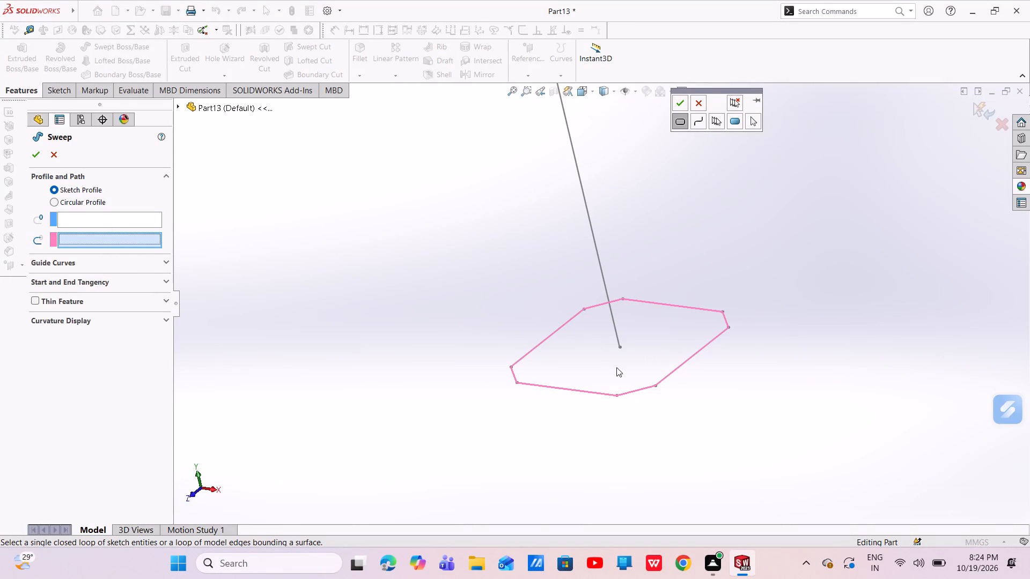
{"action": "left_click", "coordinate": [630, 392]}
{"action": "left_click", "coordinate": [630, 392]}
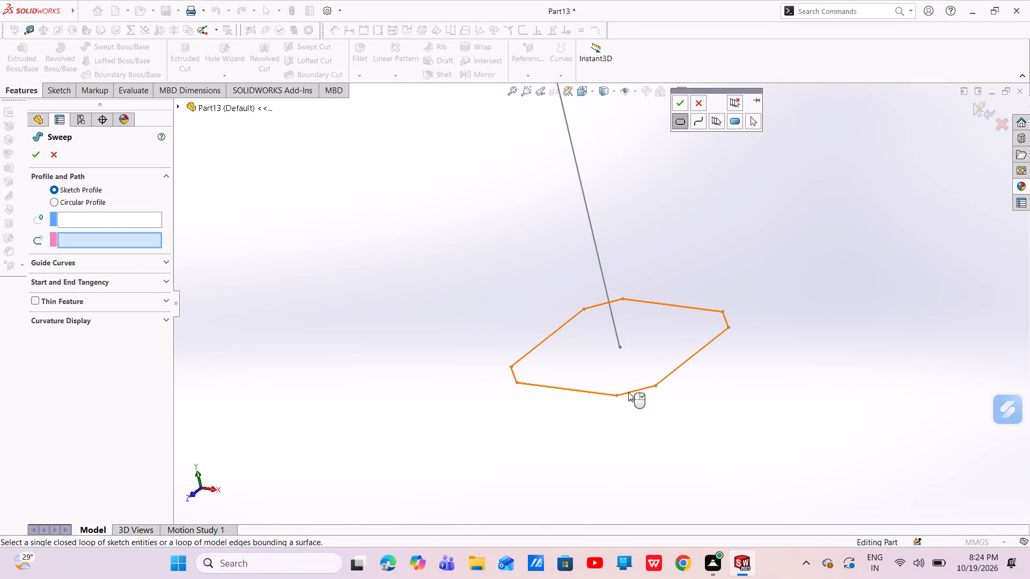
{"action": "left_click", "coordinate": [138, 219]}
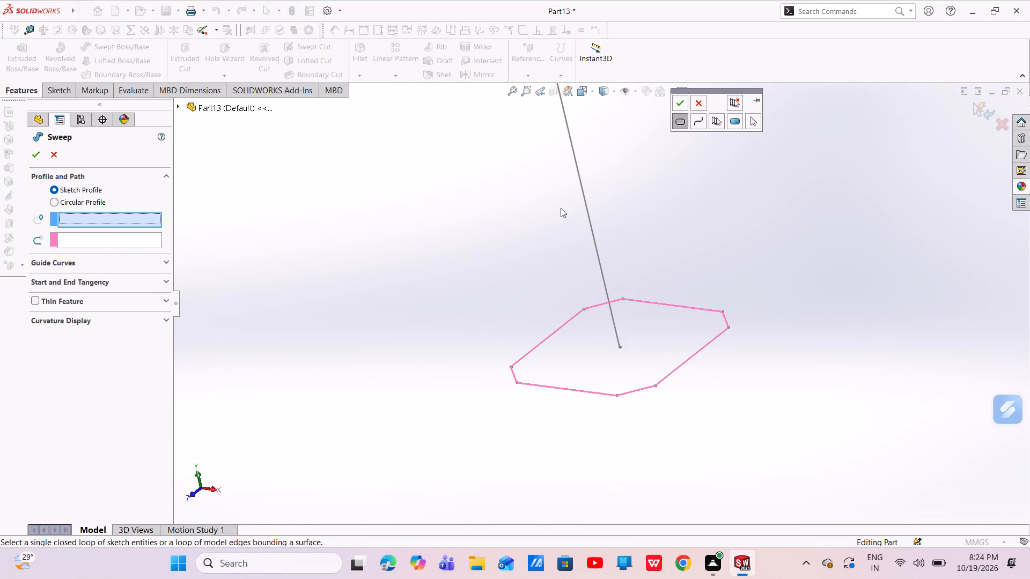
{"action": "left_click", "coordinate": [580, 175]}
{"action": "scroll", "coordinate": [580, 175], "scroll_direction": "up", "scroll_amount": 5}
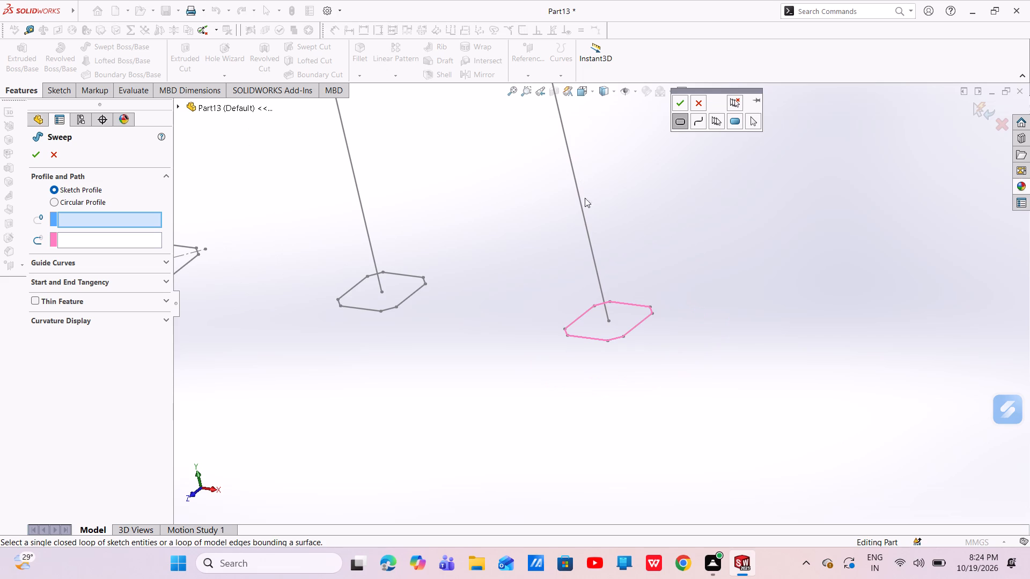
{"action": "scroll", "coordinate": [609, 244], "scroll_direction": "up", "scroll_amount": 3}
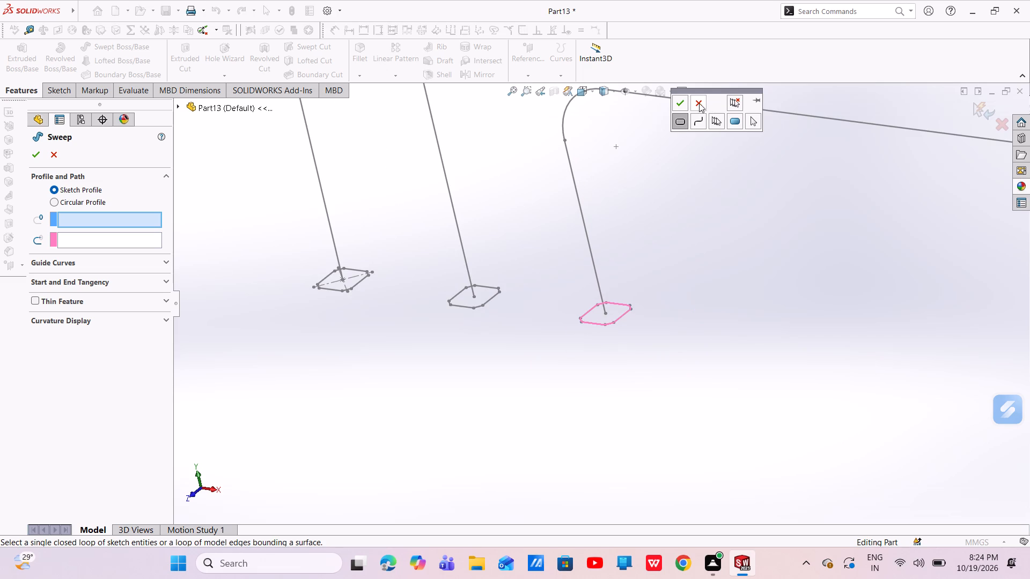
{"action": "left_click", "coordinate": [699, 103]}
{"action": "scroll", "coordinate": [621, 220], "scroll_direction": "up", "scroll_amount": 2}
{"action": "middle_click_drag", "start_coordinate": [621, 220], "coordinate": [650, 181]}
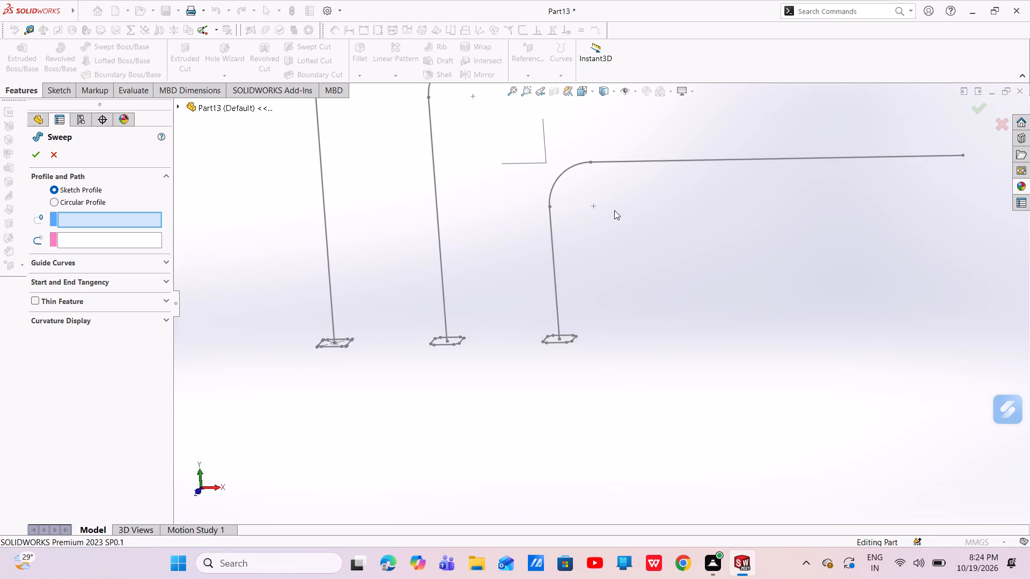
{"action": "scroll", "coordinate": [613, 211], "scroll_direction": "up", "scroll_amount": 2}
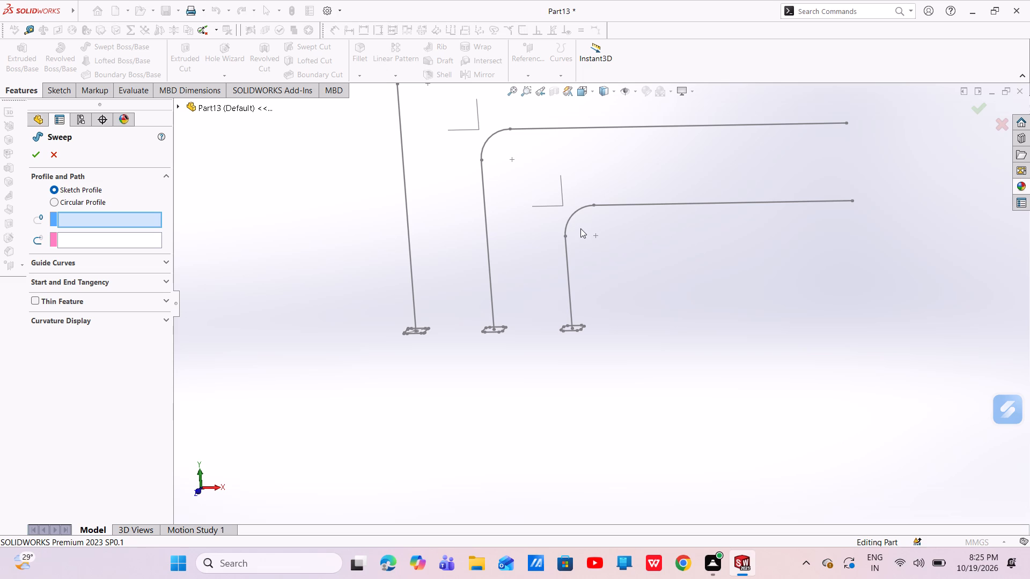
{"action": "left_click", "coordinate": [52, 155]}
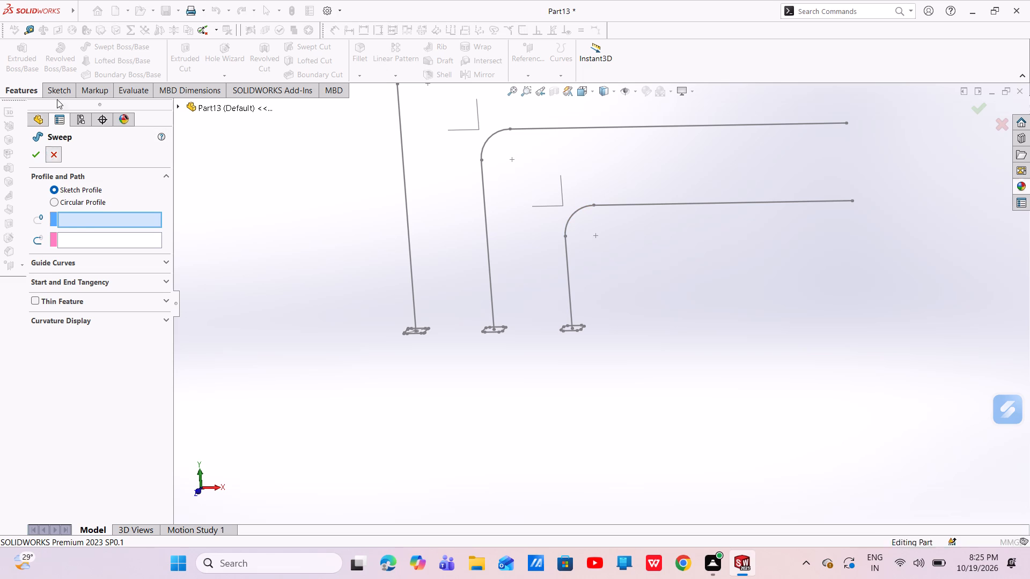
Restart the Swept Boss/Base, clear Sketch2 from the path, and set the closed loop at the shortest path's foot as the profile.
{"action": "left_click", "coordinate": [126, 43]}
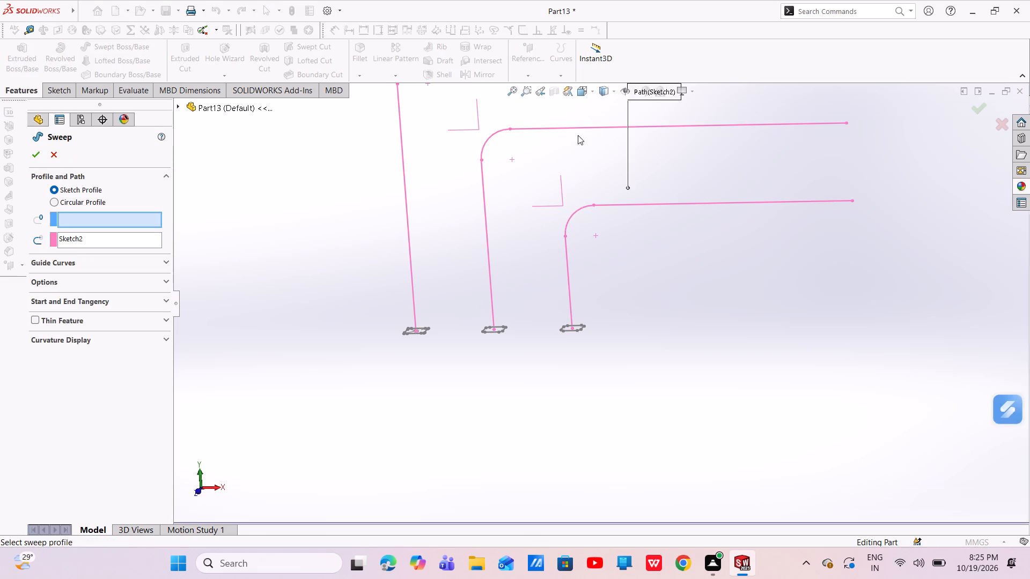
{"action": "left_click", "coordinate": [80, 242]}
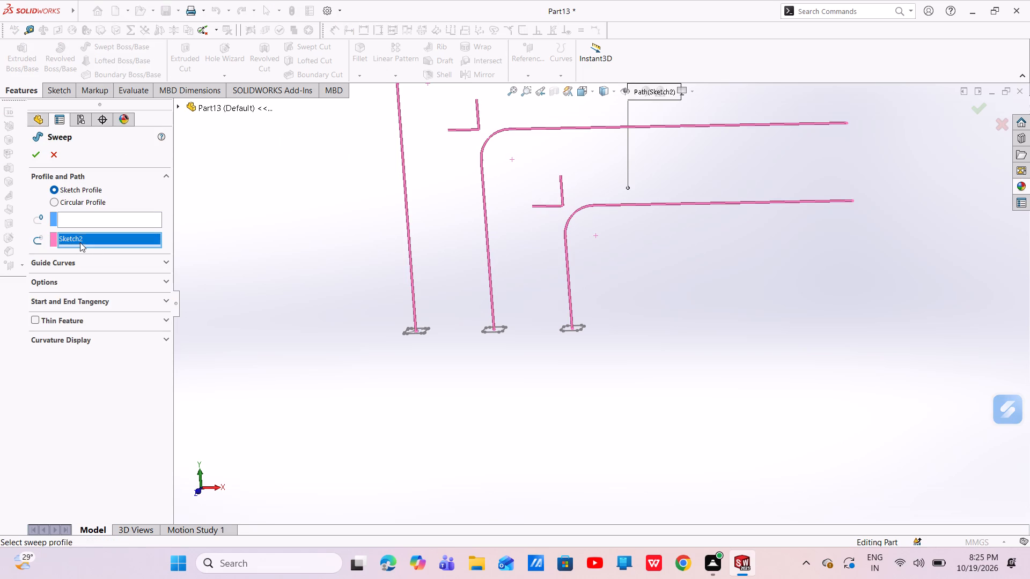
{"action": "right_click", "coordinate": [80, 242]}
{"action": "left_click", "coordinate": [132, 259]}
{"action": "left_click", "coordinate": [109, 214]}
{"action": "right_click", "coordinate": [109, 214]}
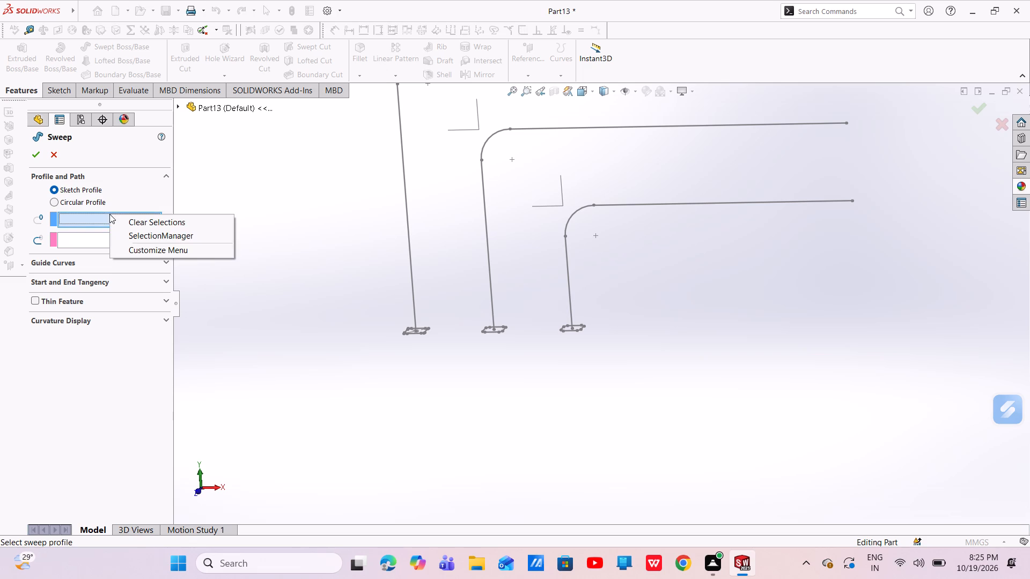
{"action": "left_click", "coordinate": [152, 236]}
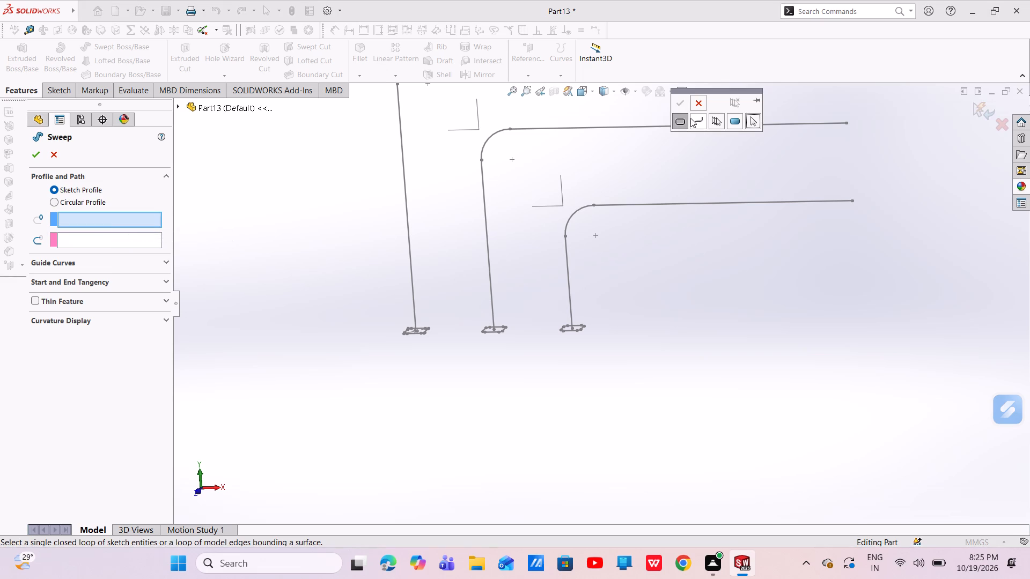
{"action": "left_click", "coordinate": [683, 121]}
{"action": "scroll", "coordinate": [568, 339], "scroll_direction": "down", "scroll_amount": 5}
{"action": "middle_click_drag", "start_coordinate": [613, 317], "coordinate": [612, 369]}
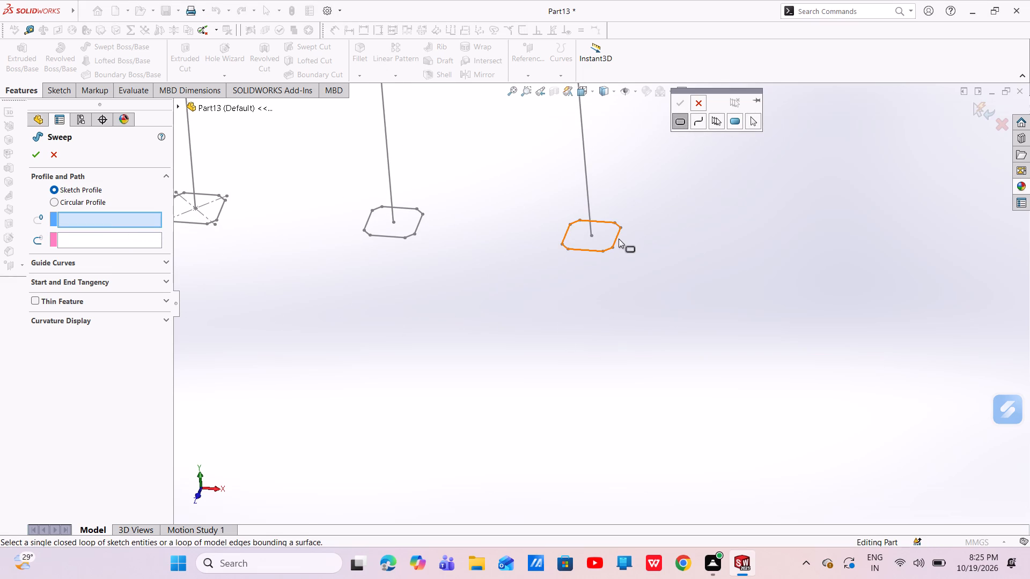
{"action": "left_click", "coordinate": [619, 239]}
{"action": "left_click", "coordinate": [681, 107]}
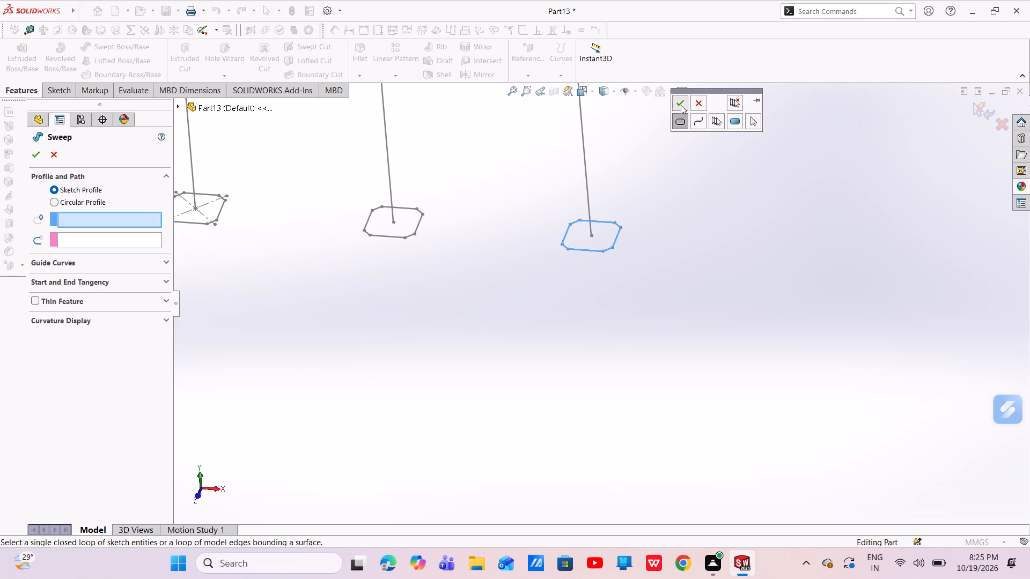
Set the shortest filleted L-shaped line chain as the sweep path, selected as an open loop with the SelectionManager.
{"action": "left_click", "coordinate": [113, 237]}
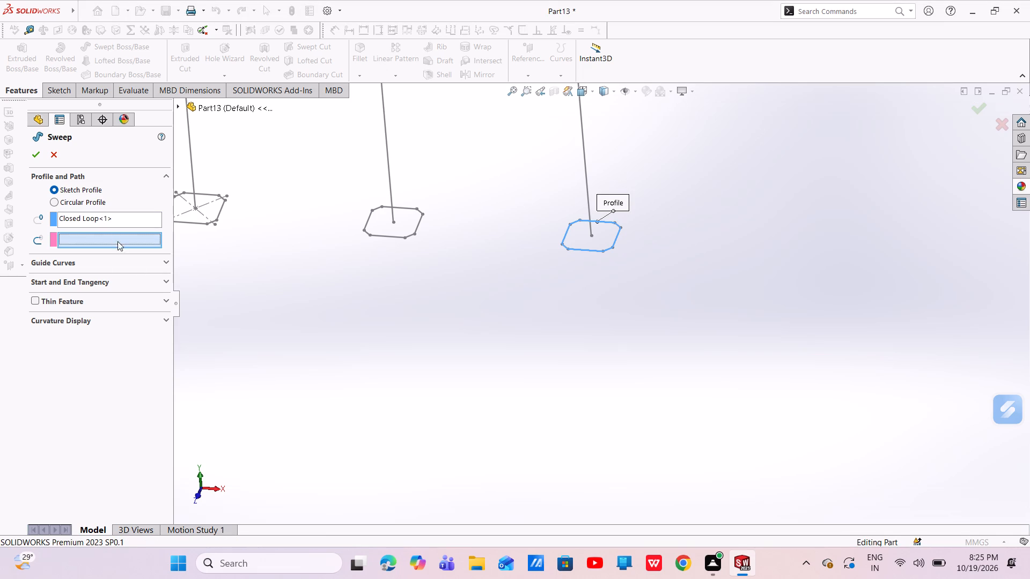
{"action": "scroll", "coordinate": [572, 166], "scroll_direction": "up", "scroll_amount": 5}
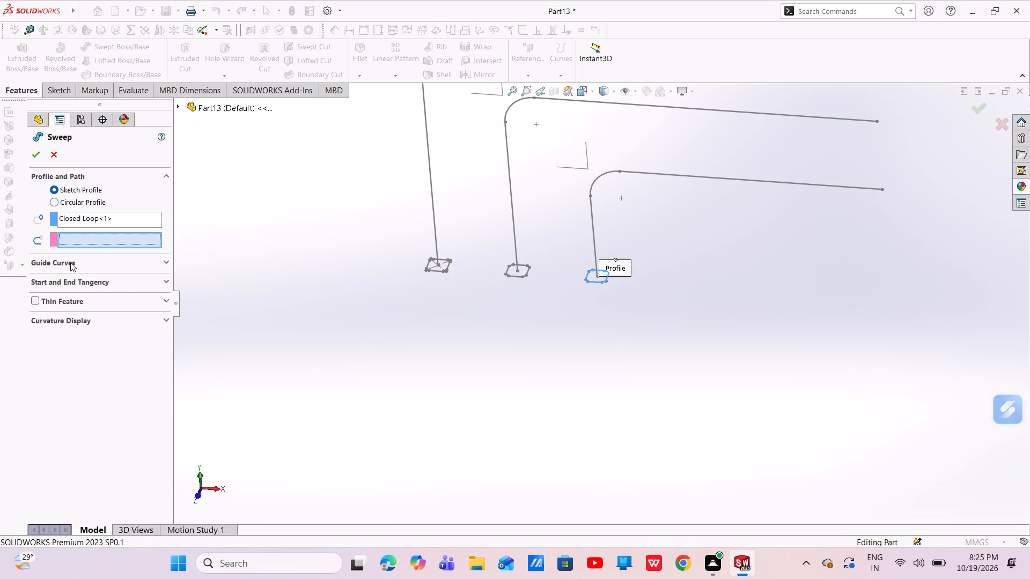
{"action": "left_click", "coordinate": [94, 237]}
{"action": "right_click", "coordinate": [94, 237]}
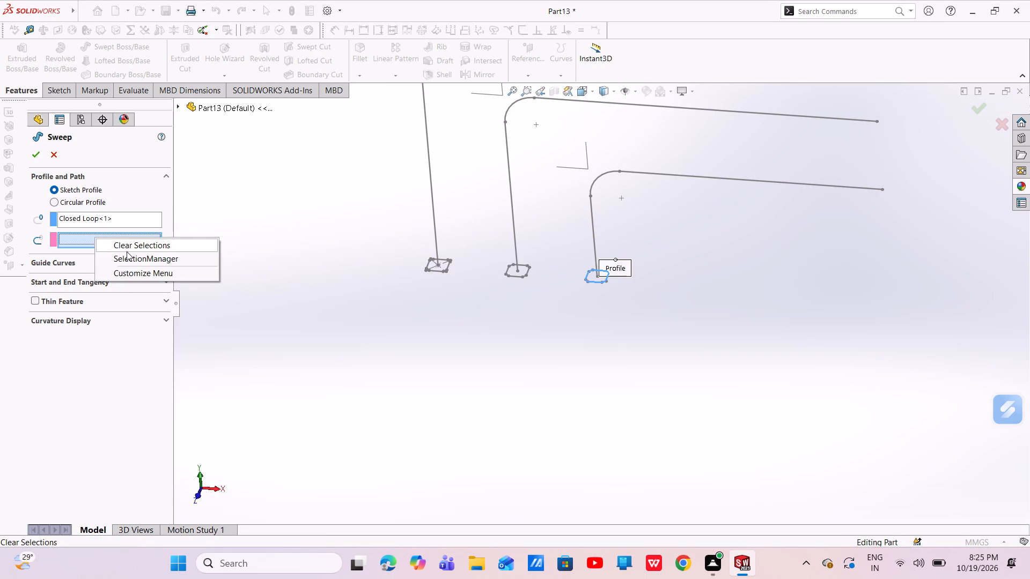
{"action": "left_click", "coordinate": [129, 254]}
{"action": "left_click", "coordinate": [697, 124]}
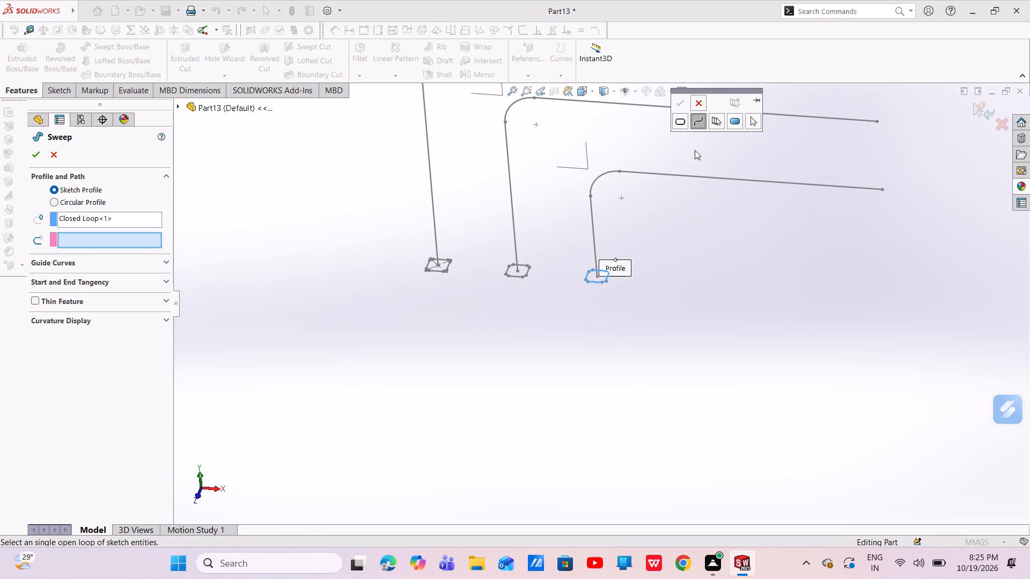
{"action": "left_click", "coordinate": [693, 174]}
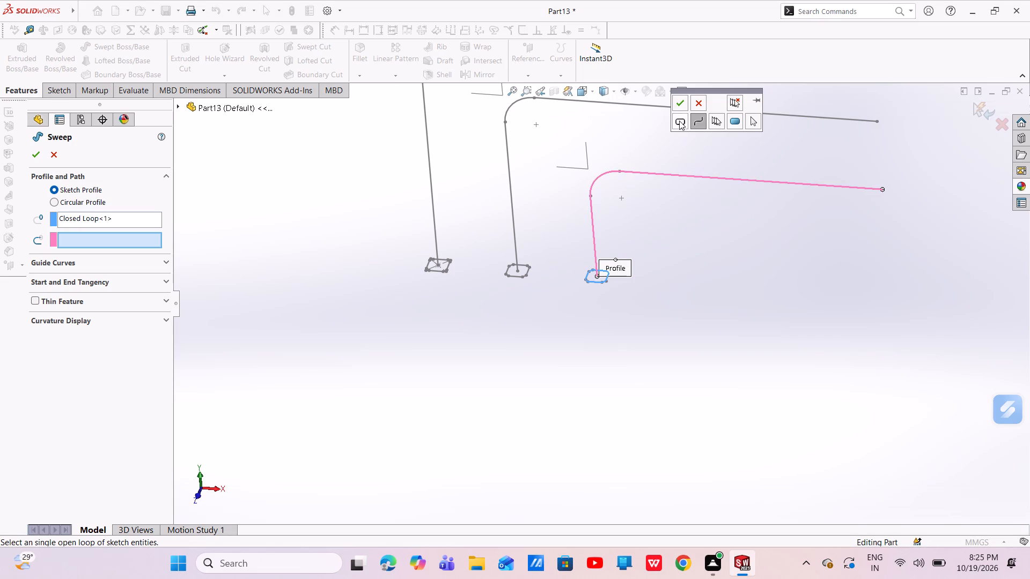
{"action": "left_click", "coordinate": [682, 103]}
{"action": "middle_click_drag", "start_coordinate": [670, 206], "coordinate": [674, 199]}
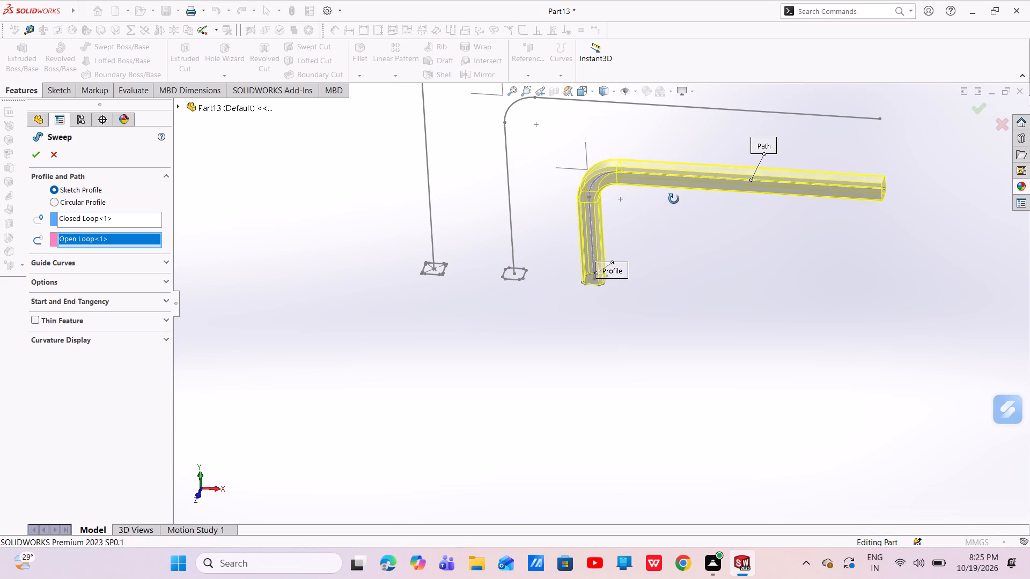
Complete the Swept Boss/Base of the chamfered square profile along the shortest L-shaped path.
{"action": "middle_click_drag", "start_coordinate": [674, 199], "coordinate": [676, 198]}
{"action": "left_click", "coordinate": [988, 104]}
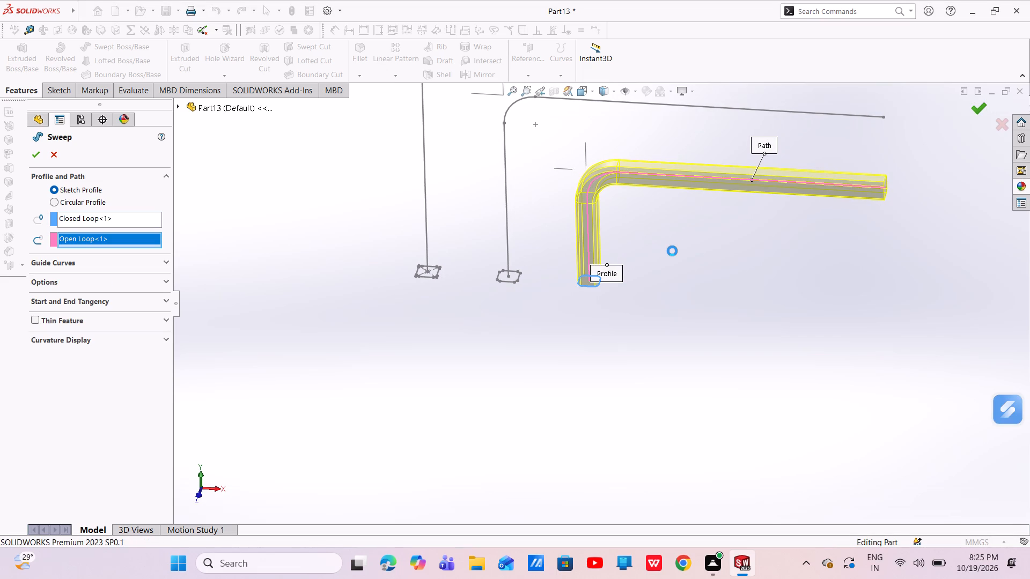
{"action": "scroll", "coordinate": [646, 295], "scroll_direction": "up", "scroll_amount": 3}
{"action": "middle_click_drag", "start_coordinate": [636, 274], "coordinate": [666, 296]}
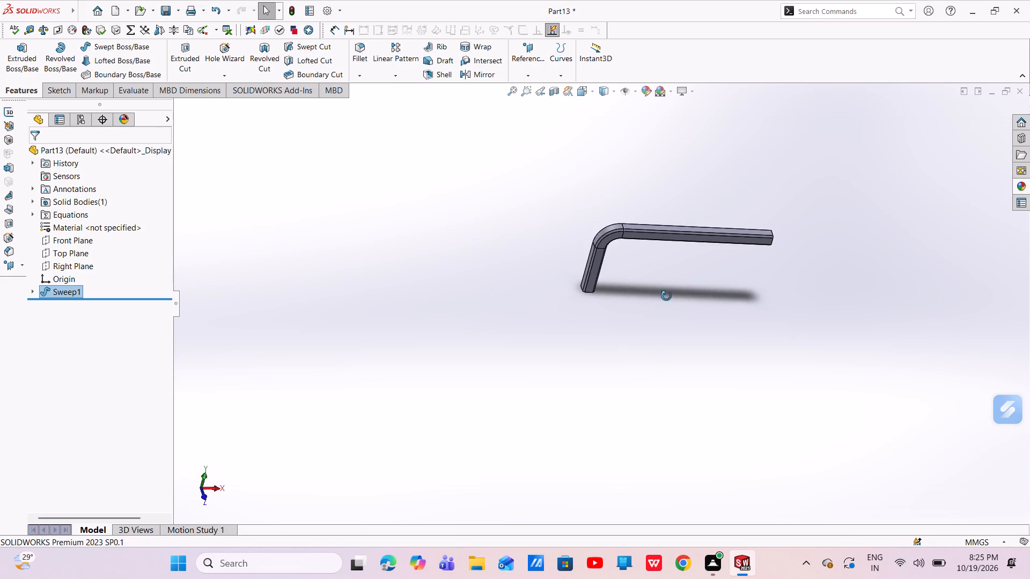
{"action": "middle_click_drag", "start_coordinate": [666, 296], "coordinate": [642, 258]}
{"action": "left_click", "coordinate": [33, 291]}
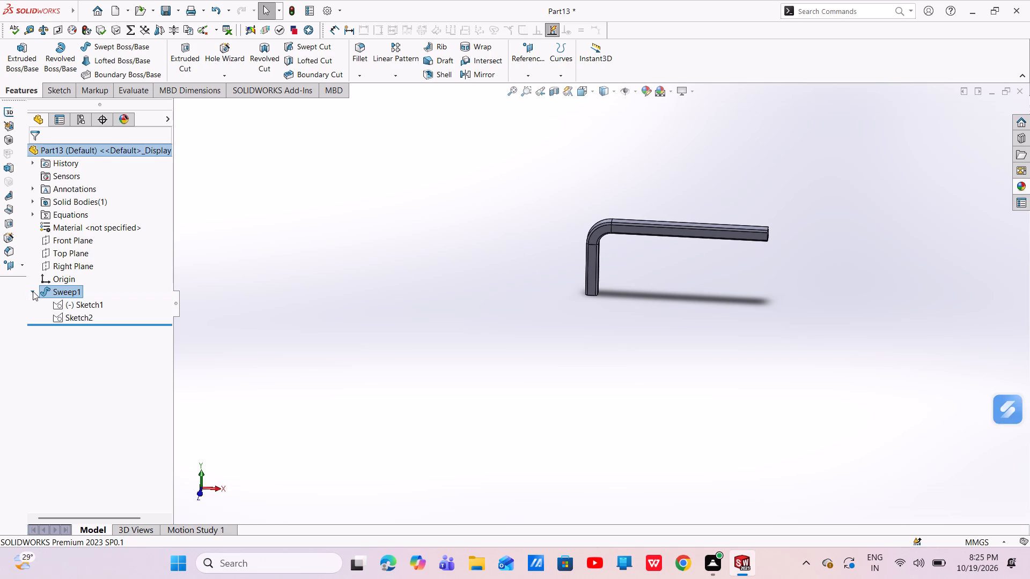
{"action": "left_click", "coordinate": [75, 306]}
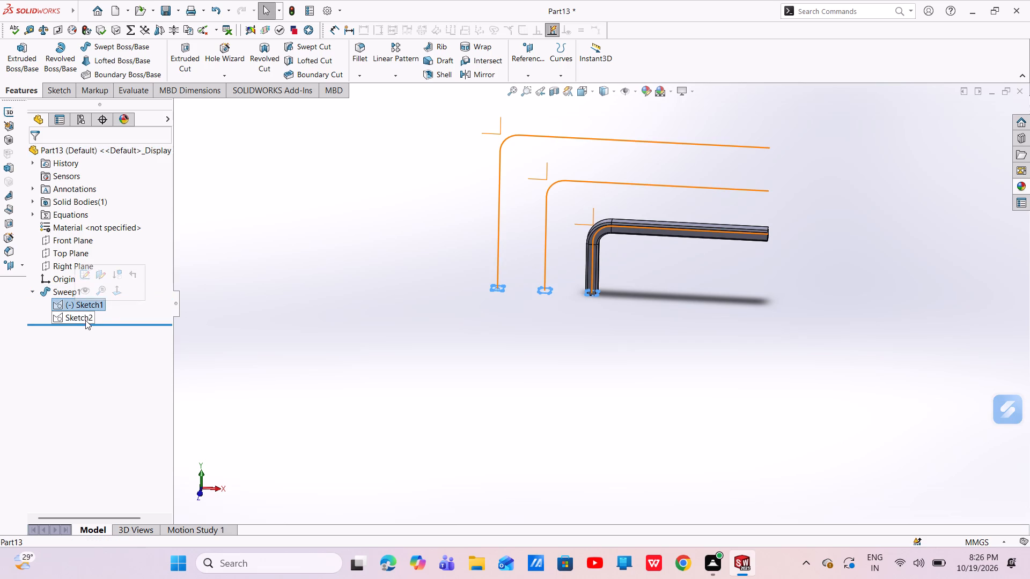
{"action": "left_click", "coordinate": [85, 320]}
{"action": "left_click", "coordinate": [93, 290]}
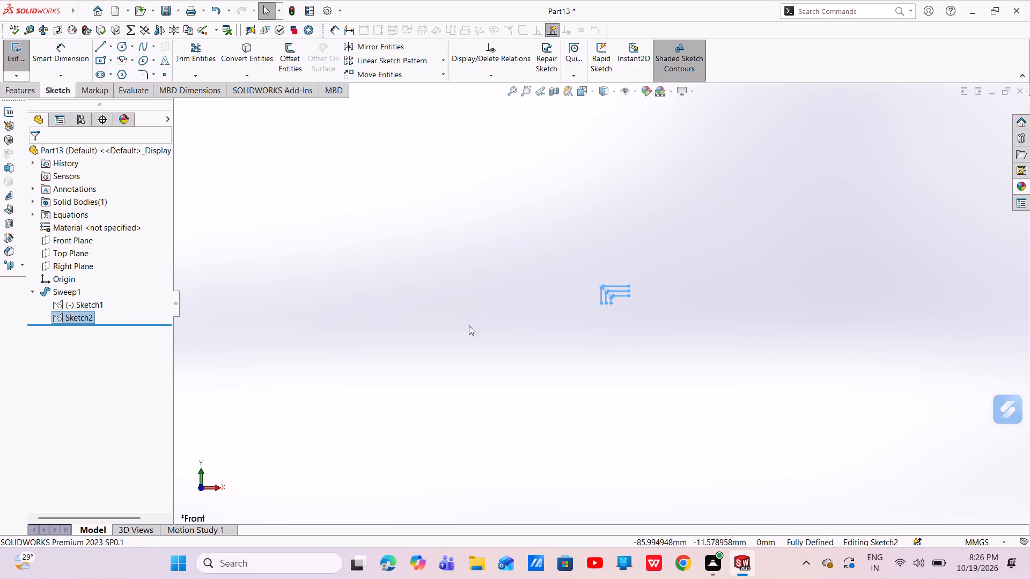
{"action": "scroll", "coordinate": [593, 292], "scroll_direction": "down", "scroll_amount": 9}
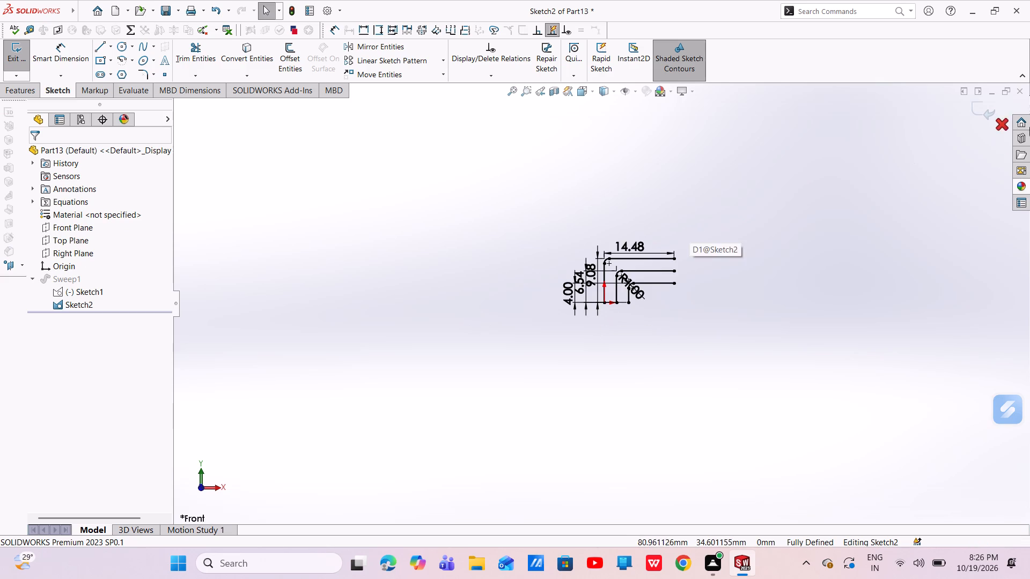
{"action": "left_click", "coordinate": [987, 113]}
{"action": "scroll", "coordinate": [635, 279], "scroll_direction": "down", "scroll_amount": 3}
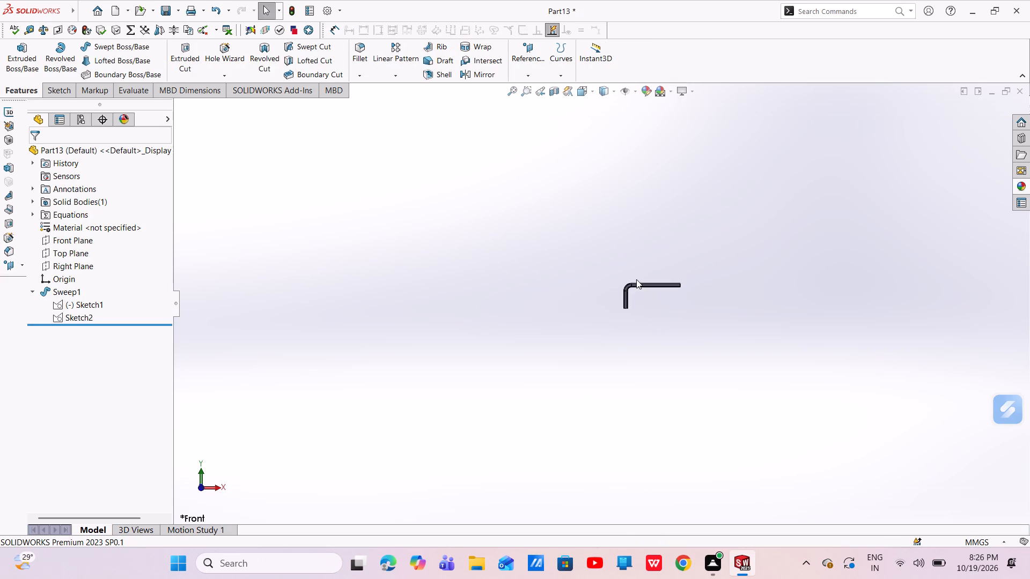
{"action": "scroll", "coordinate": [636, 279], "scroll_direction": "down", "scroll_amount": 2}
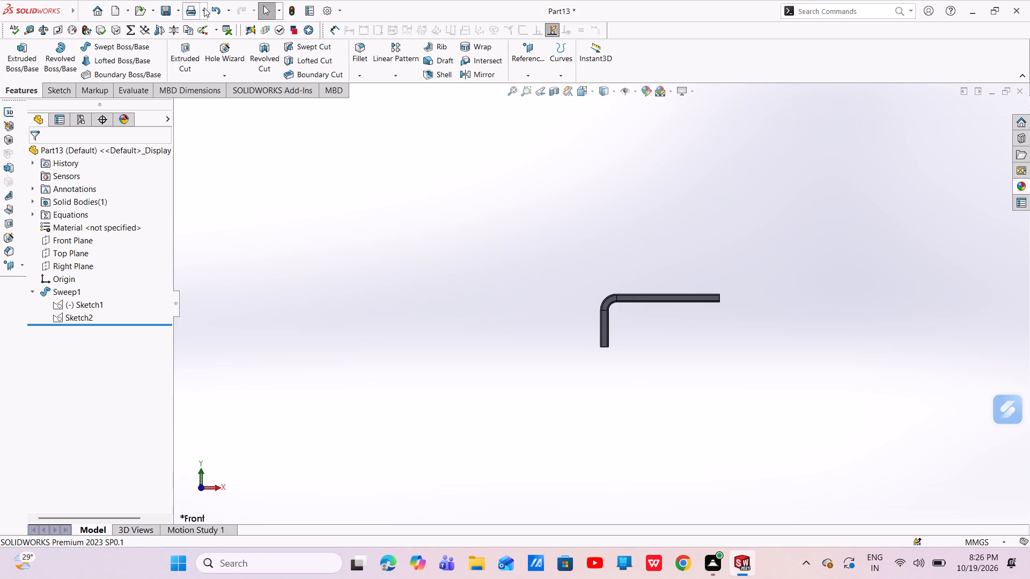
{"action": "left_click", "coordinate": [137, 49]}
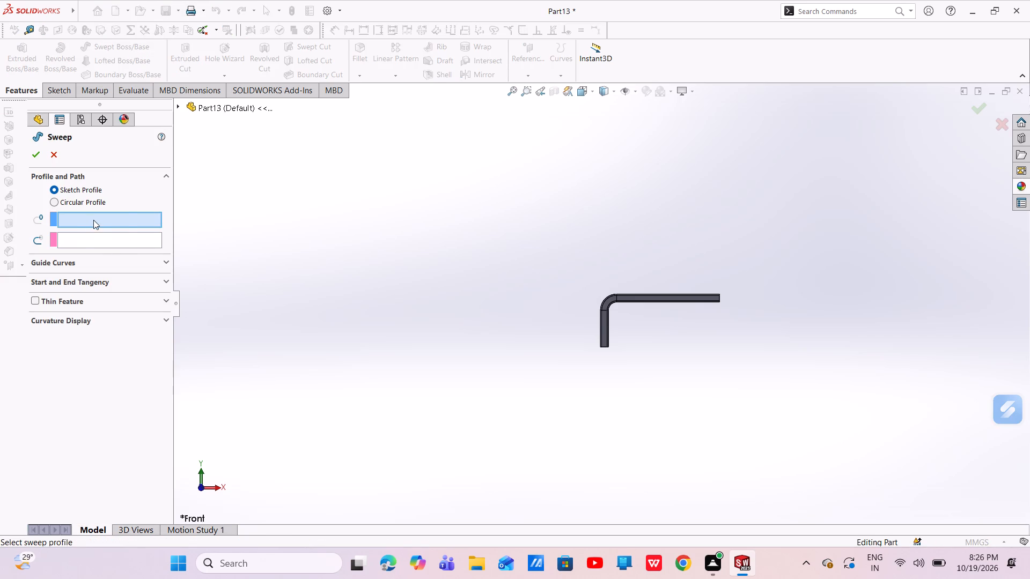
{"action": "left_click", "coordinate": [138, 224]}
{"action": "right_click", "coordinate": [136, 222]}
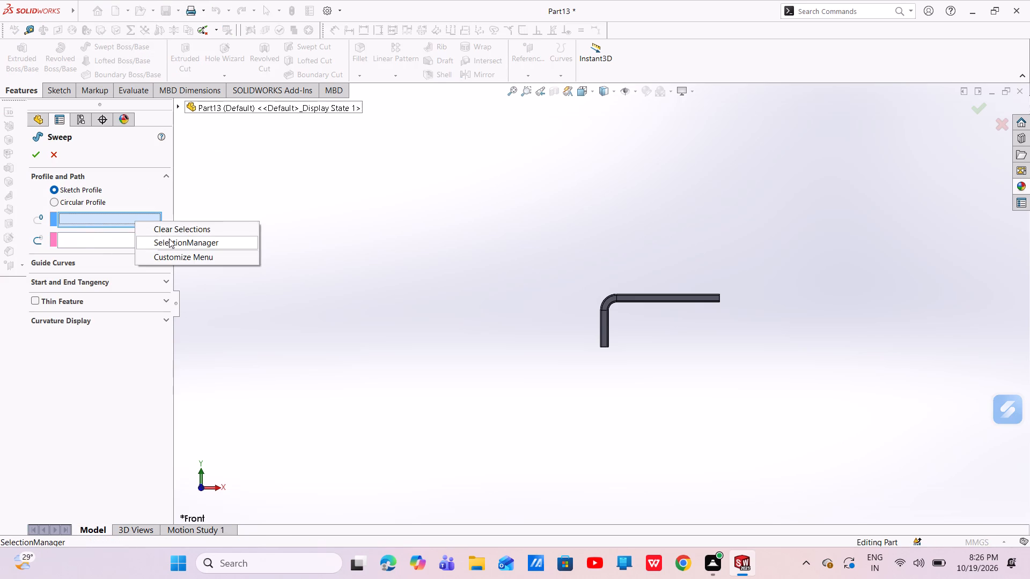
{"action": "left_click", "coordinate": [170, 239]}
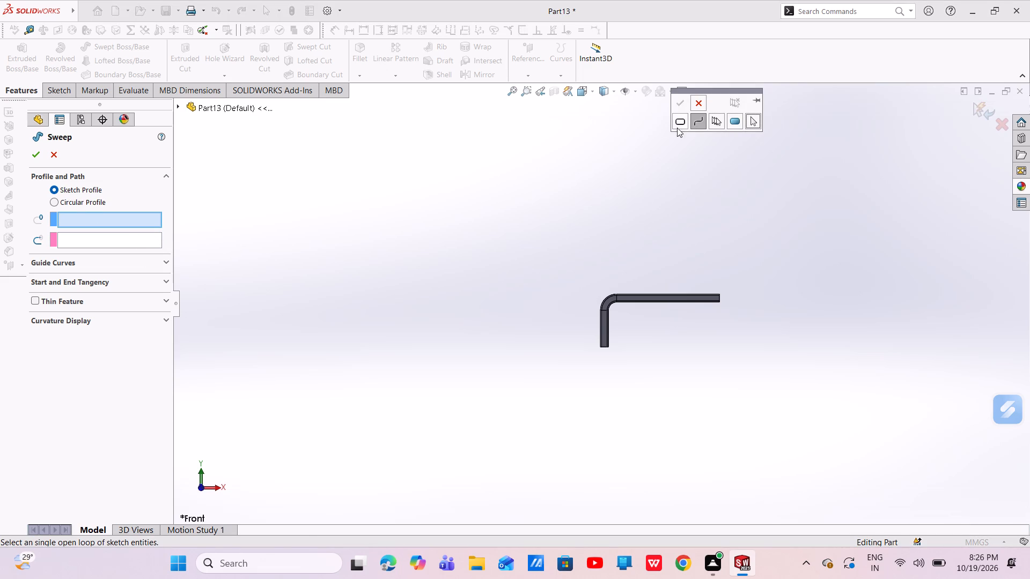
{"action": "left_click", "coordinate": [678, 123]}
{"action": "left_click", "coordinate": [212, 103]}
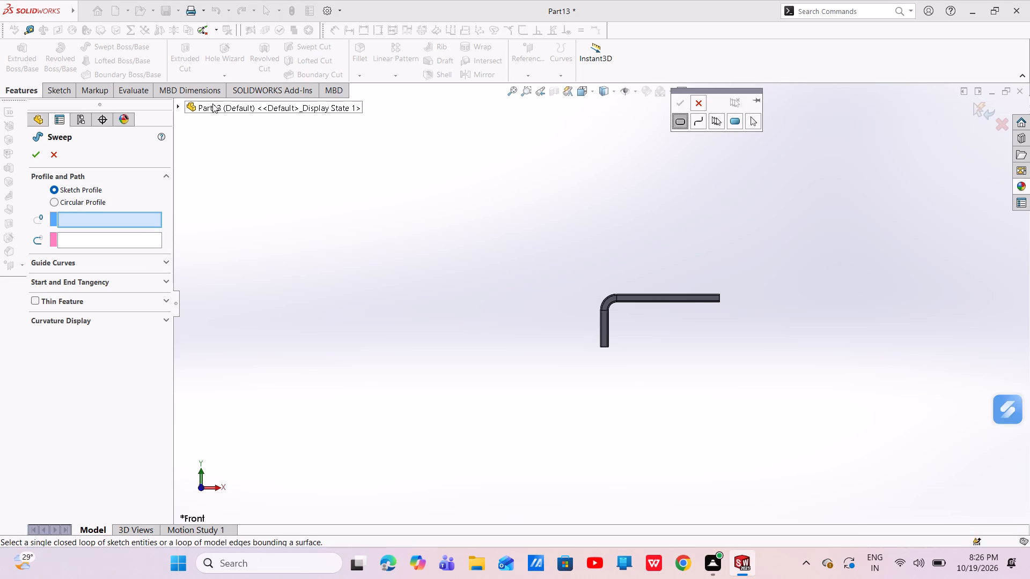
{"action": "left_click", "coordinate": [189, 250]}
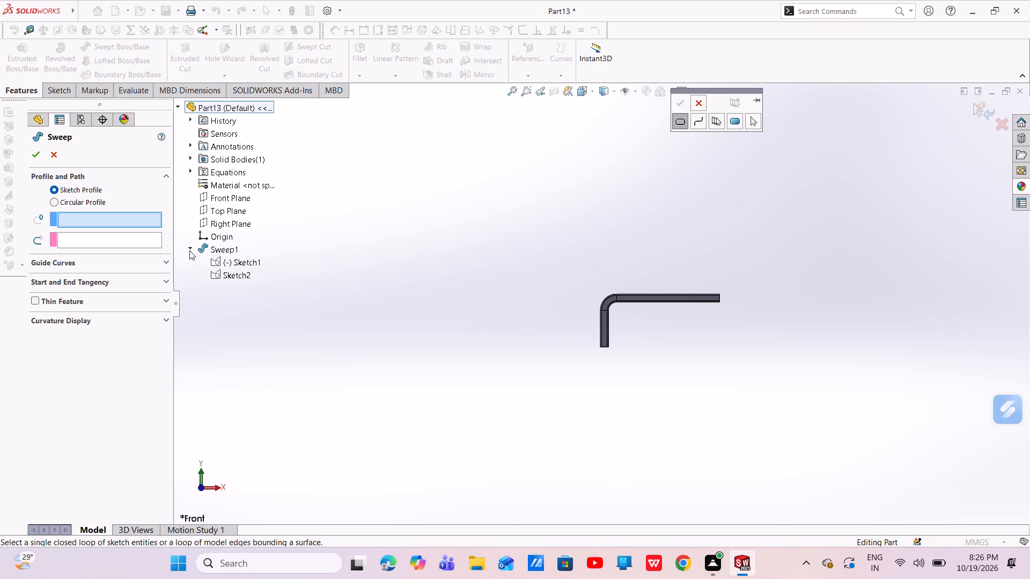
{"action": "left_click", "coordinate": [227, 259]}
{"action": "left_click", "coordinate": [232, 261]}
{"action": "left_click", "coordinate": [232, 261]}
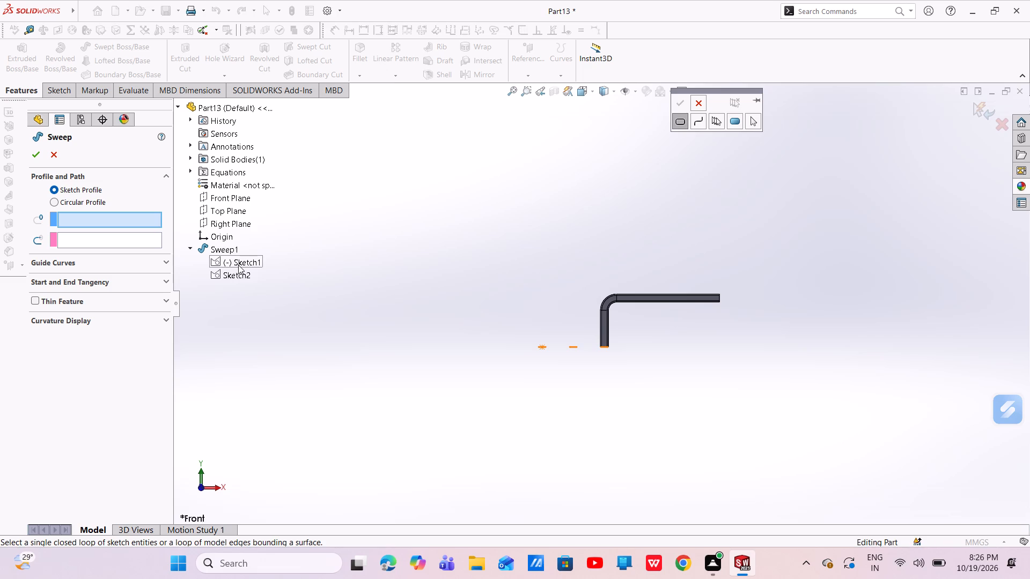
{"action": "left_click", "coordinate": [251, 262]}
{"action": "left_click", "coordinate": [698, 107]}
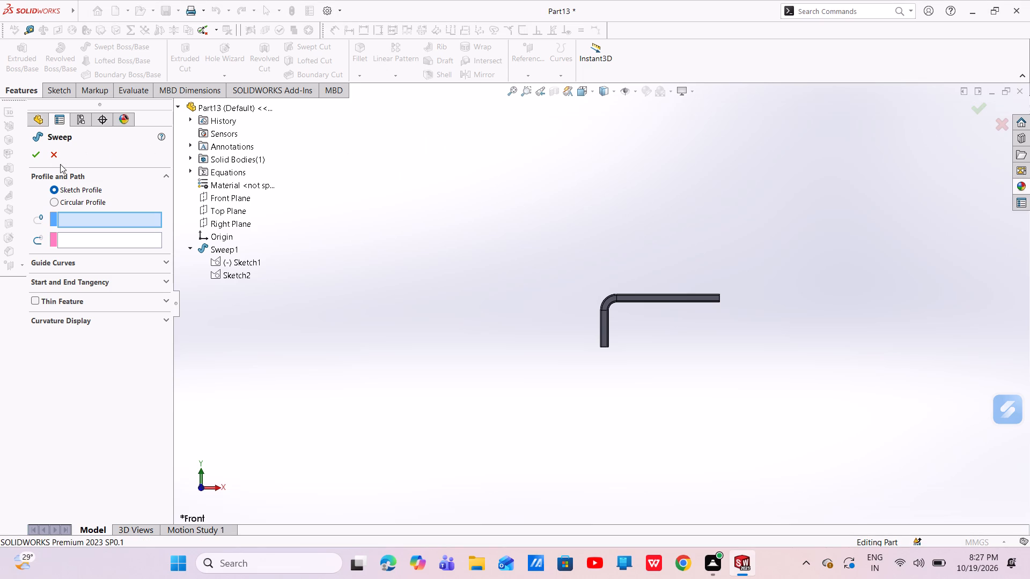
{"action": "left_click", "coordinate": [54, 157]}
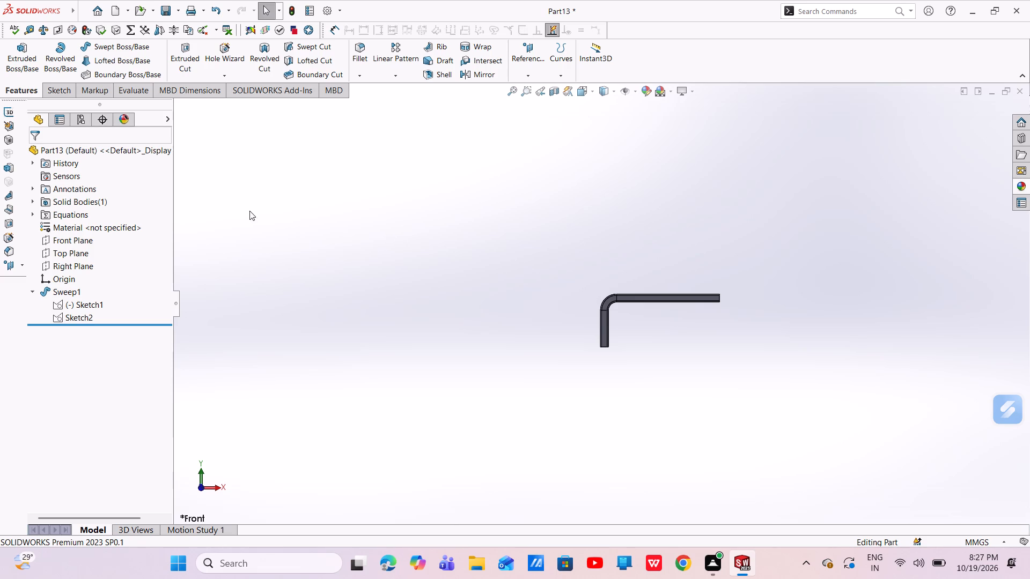
Show Sketch1 and Sketch2, absorbed under Sweep1, in the model view.
{"action": "left_click", "coordinate": [83, 305]}
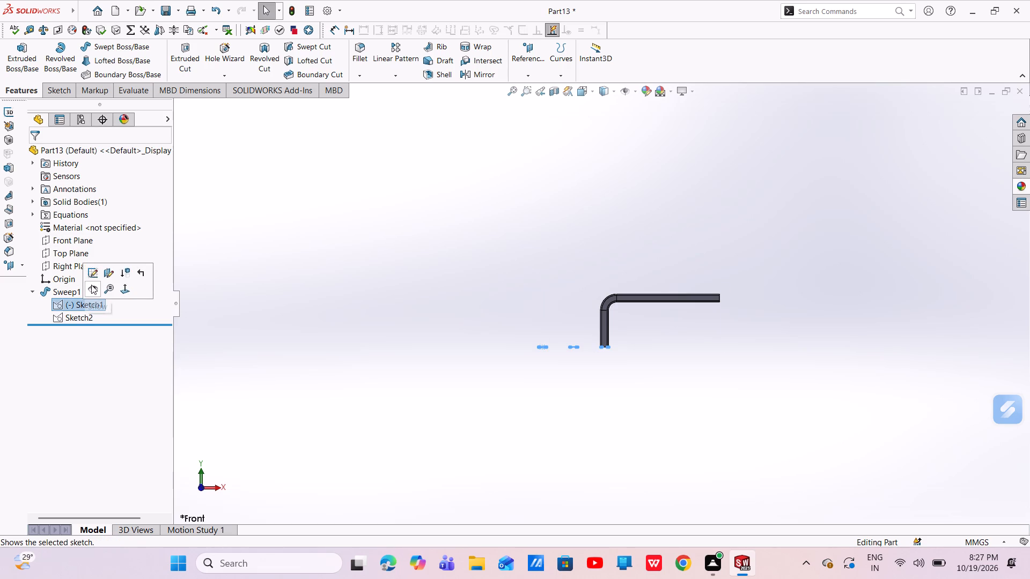
{"action": "left_click", "coordinate": [93, 284]}
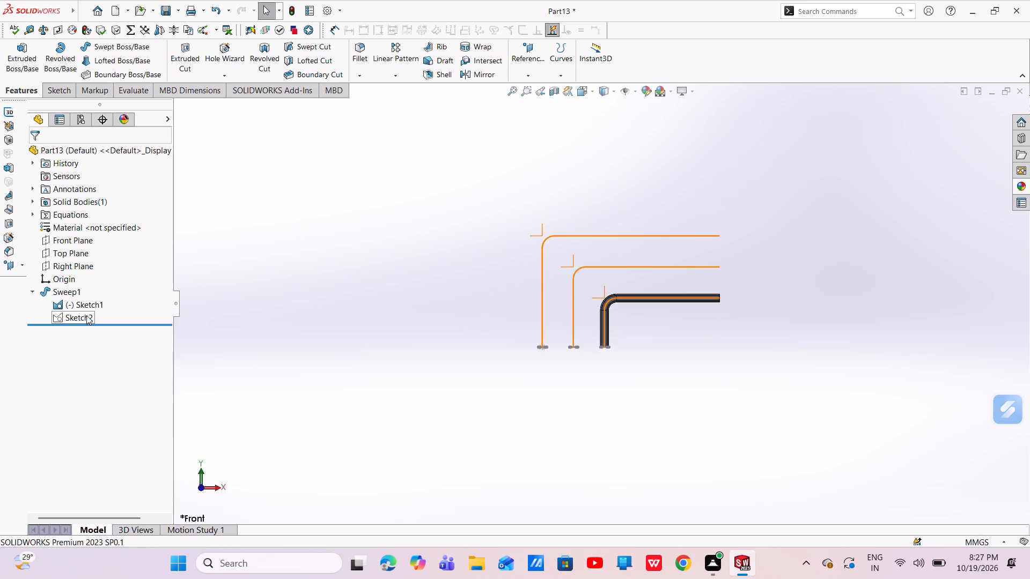
{"action": "left_click", "coordinate": [86, 315]}
{"action": "left_click", "coordinate": [97, 298]}
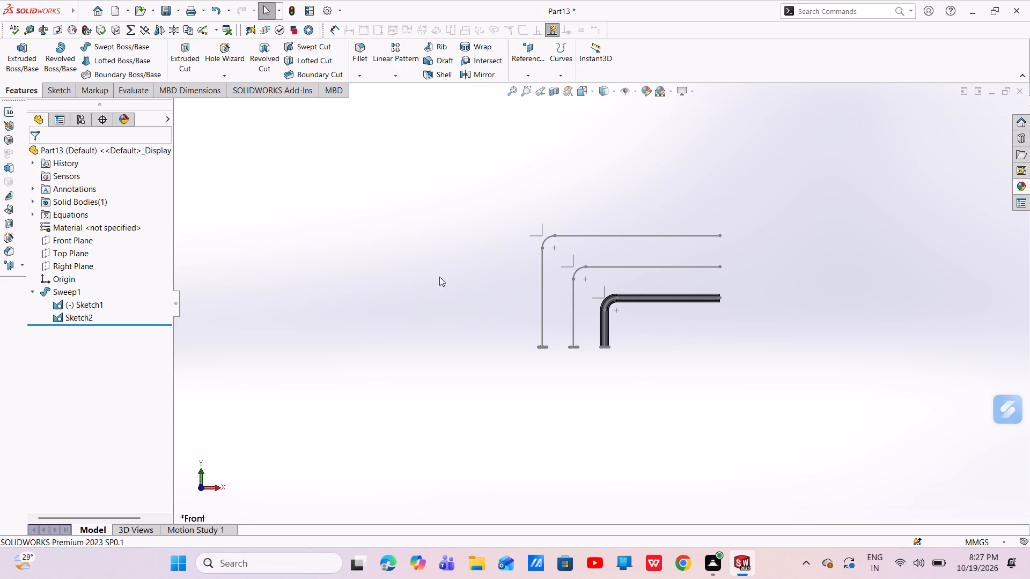
Start a Swept Boss/Base and set the closed loop at the middle path's foot as the profile with the SelectionManager.
{"action": "scroll", "coordinate": [647, 283], "scroll_direction": "up", "scroll_amount": 1}
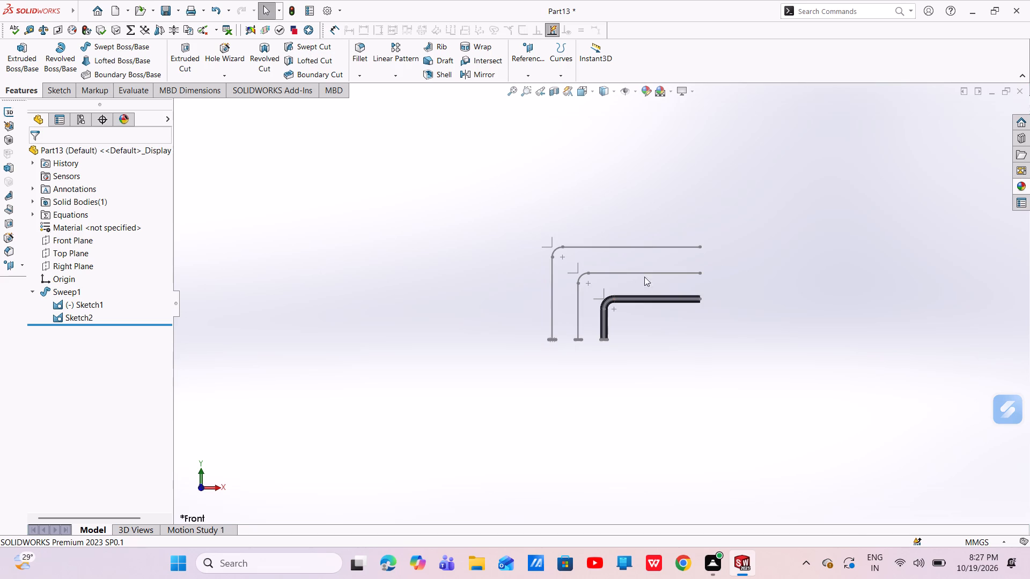
{"action": "middle_click_drag", "start_coordinate": [642, 270], "coordinate": [648, 332]}
{"action": "scroll", "coordinate": [621, 258], "scroll_direction": "down", "scroll_amount": 6}
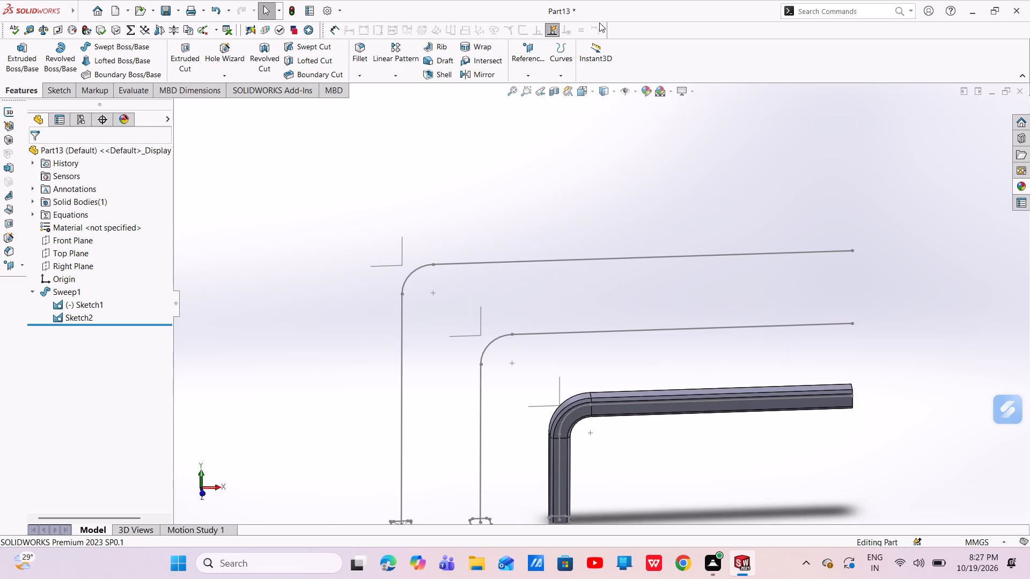
{"action": "left_click", "coordinate": [108, 46]}
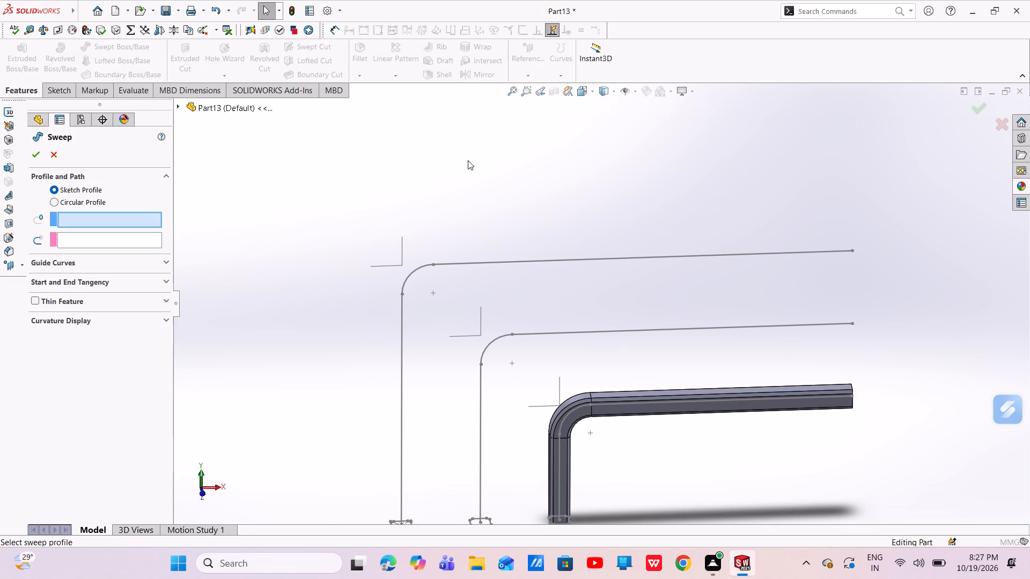
{"action": "left_click", "coordinate": [116, 222]}
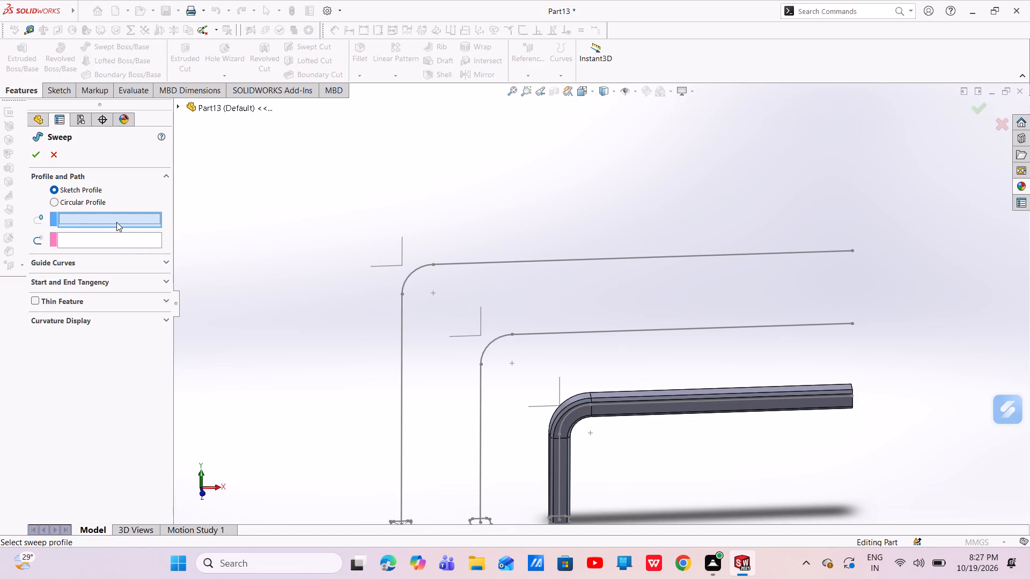
{"action": "right_click", "coordinate": [116, 222]}
{"action": "left_click", "coordinate": [143, 242]}
{"action": "scroll", "coordinate": [484, 326], "scroll_direction": "up", "scroll_amount": 3}
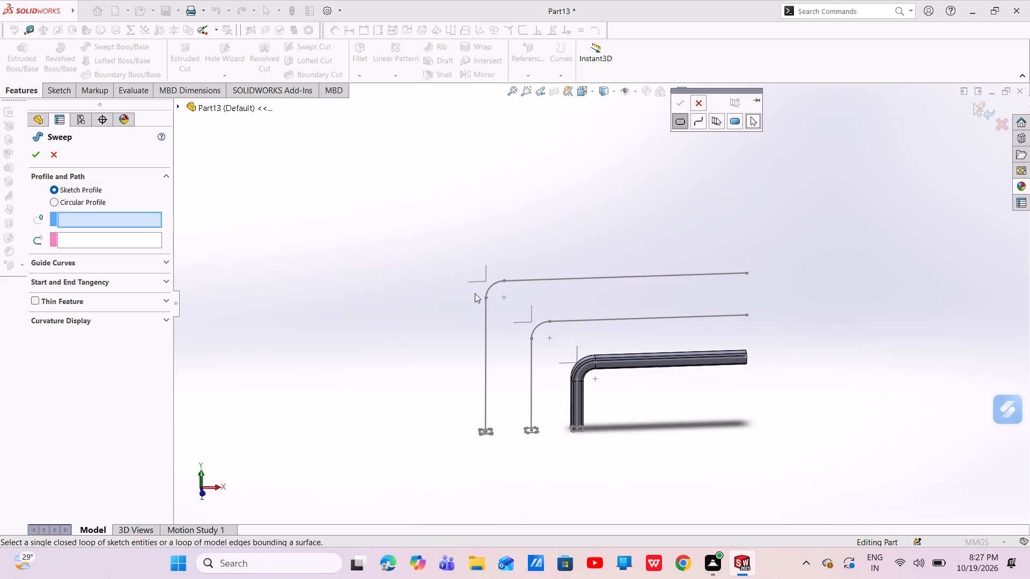
{"action": "scroll", "coordinate": [542, 422], "scroll_direction": "down", "scroll_amount": 2}
{"action": "left_click", "coordinate": [681, 126]}
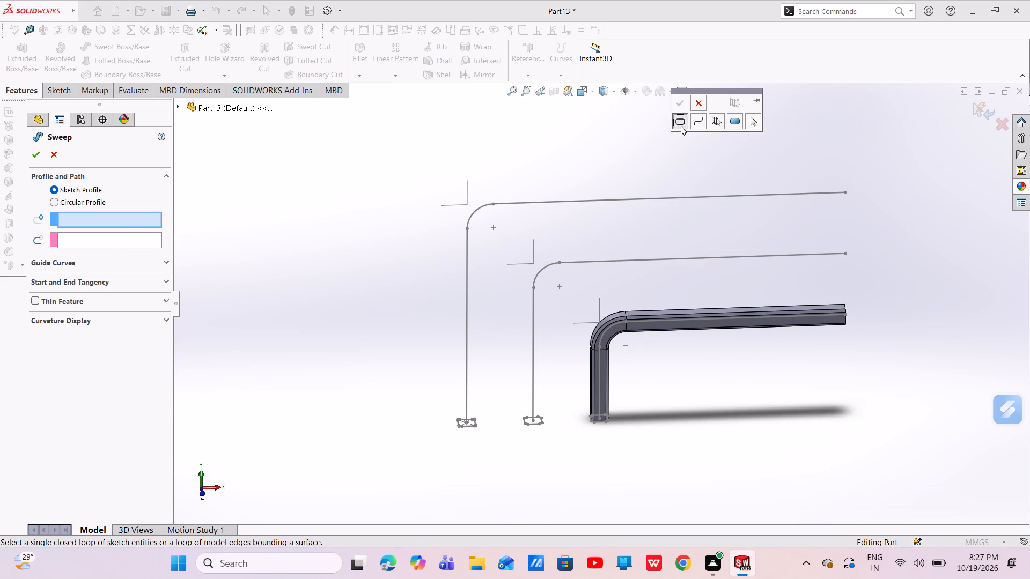
{"action": "scroll", "coordinate": [542, 446], "scroll_direction": "down", "scroll_amount": 5}
{"action": "left_click", "coordinate": [538, 361]}
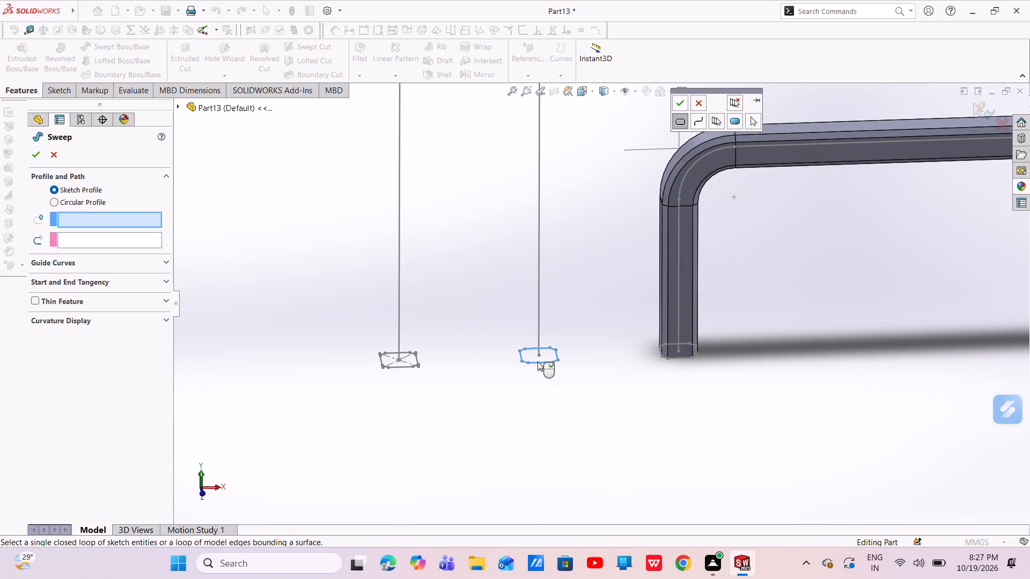
{"action": "left_click", "coordinate": [679, 105]}
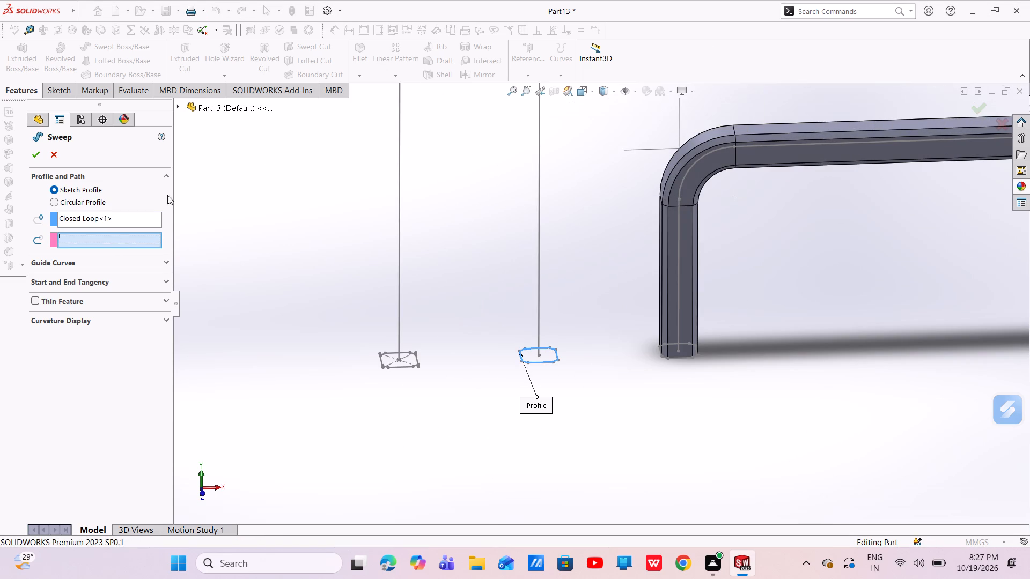
Set the middle filleted L-shaped chain as the path, selected as an open loop with the SelectionManager, and complete the sweep.
{"action": "left_click", "coordinate": [115, 237]}
{"action": "right_click", "coordinate": [115, 237]}
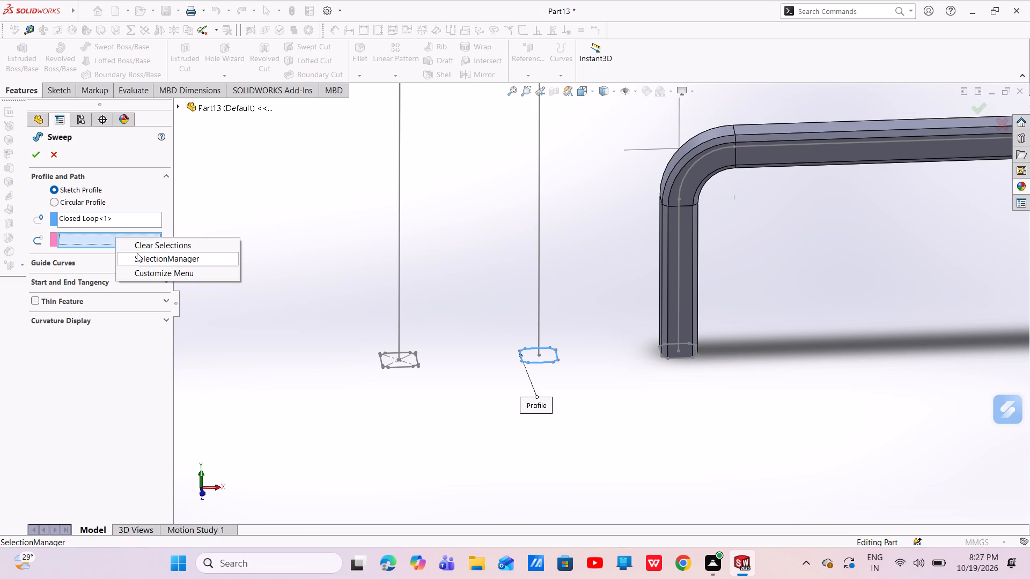
{"action": "left_click", "coordinate": [137, 253]}
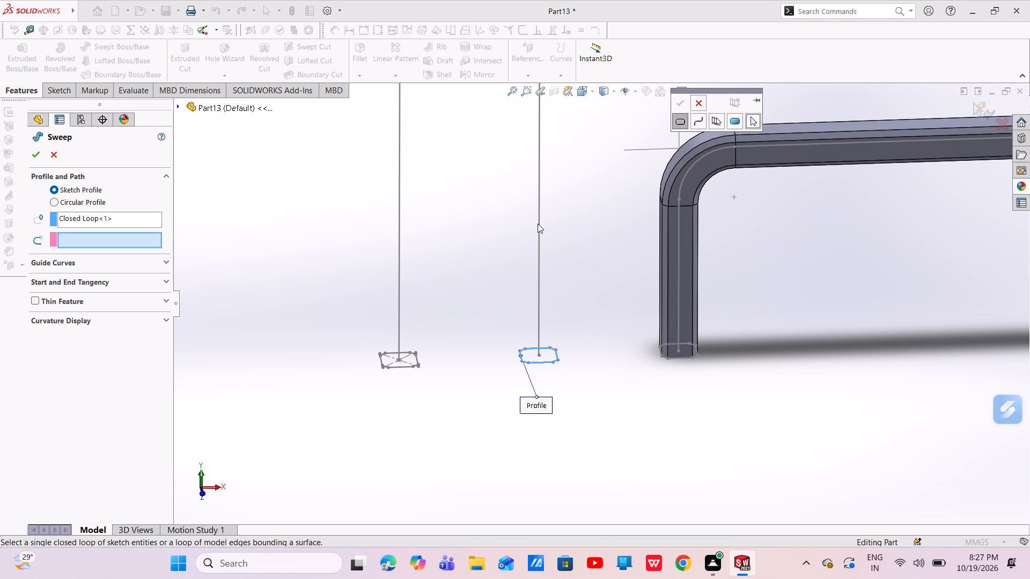
{"action": "left_click", "coordinate": [697, 122]}
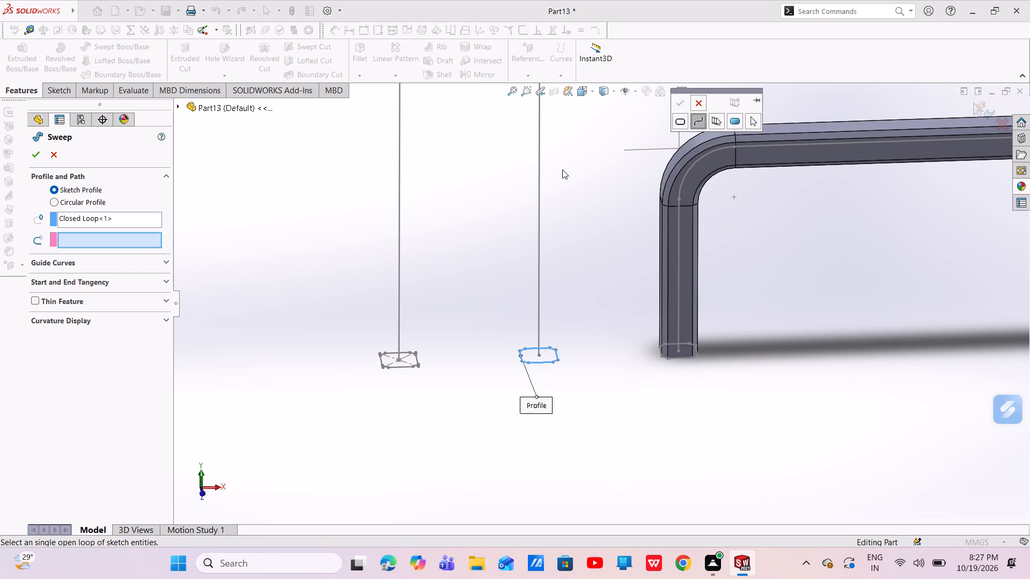
{"action": "left_click", "coordinate": [541, 203]}
{"action": "scroll", "coordinate": [541, 203], "scroll_direction": "up", "scroll_amount": 4}
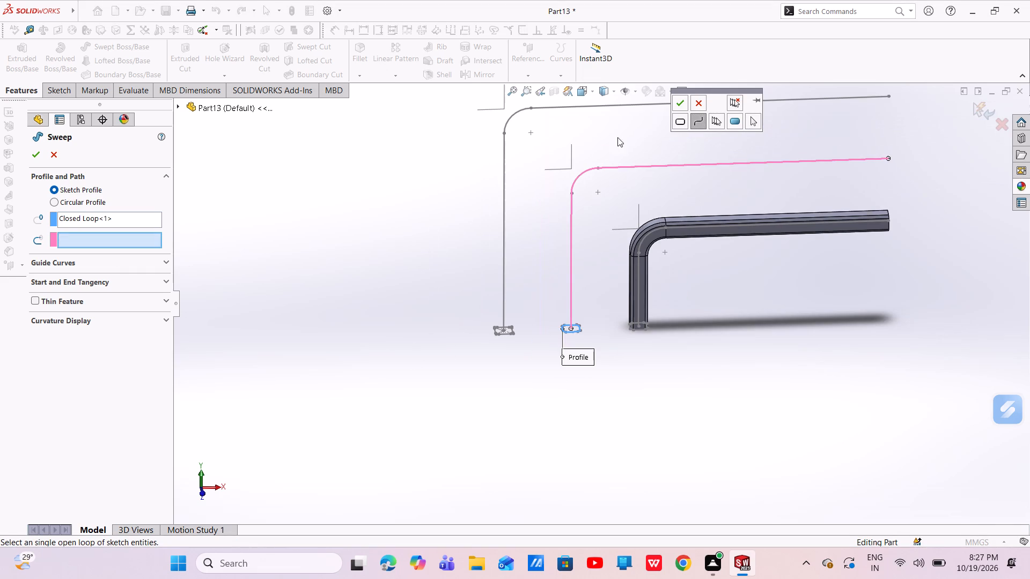
{"action": "left_click", "coordinate": [676, 98]}
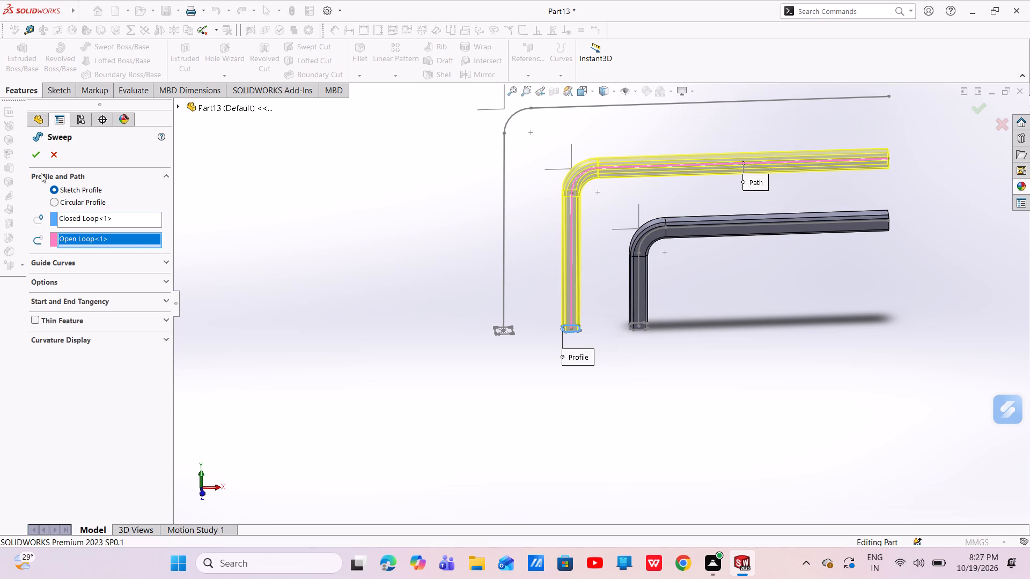
{"action": "left_click", "coordinate": [35, 154]}
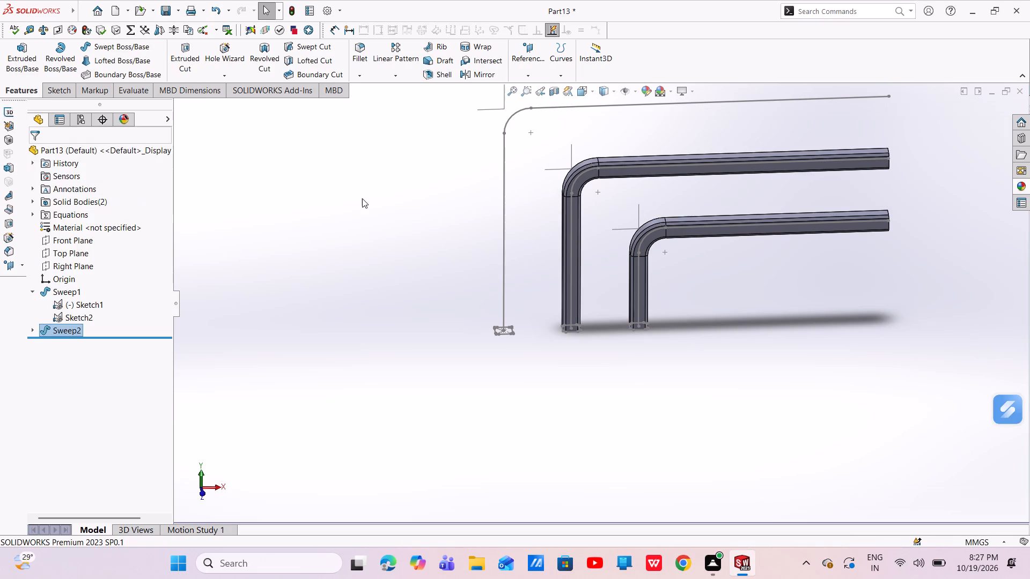
Start a Swept Boss/Base and set the closed loop at the tallest path's foot as the profile with the SelectionManager.
{"action": "left_click", "coordinate": [120, 50]}
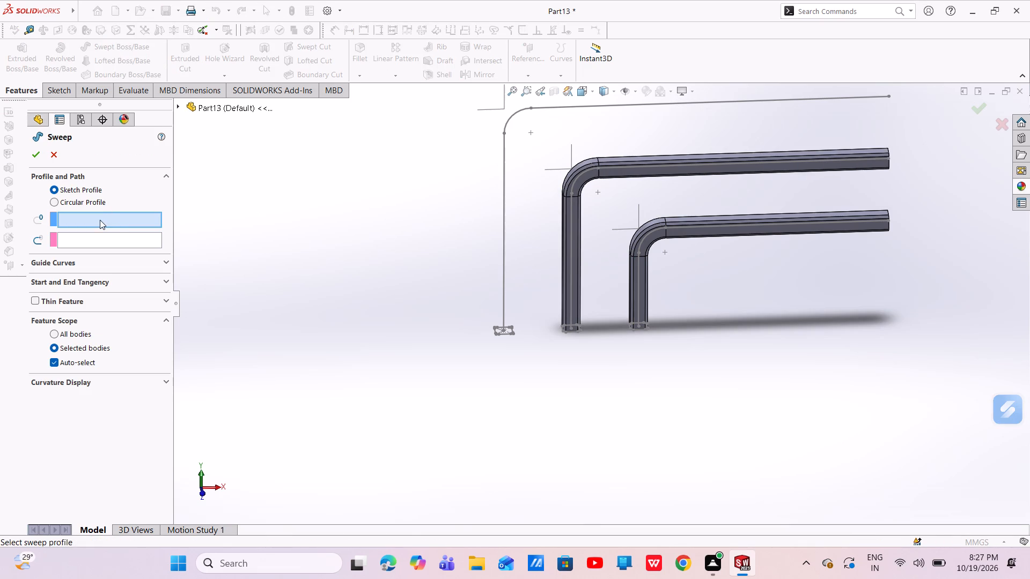
{"action": "left_click", "coordinate": [100, 220]}
{"action": "right_click", "coordinate": [100, 220]}
{"action": "left_click", "coordinate": [121, 237]}
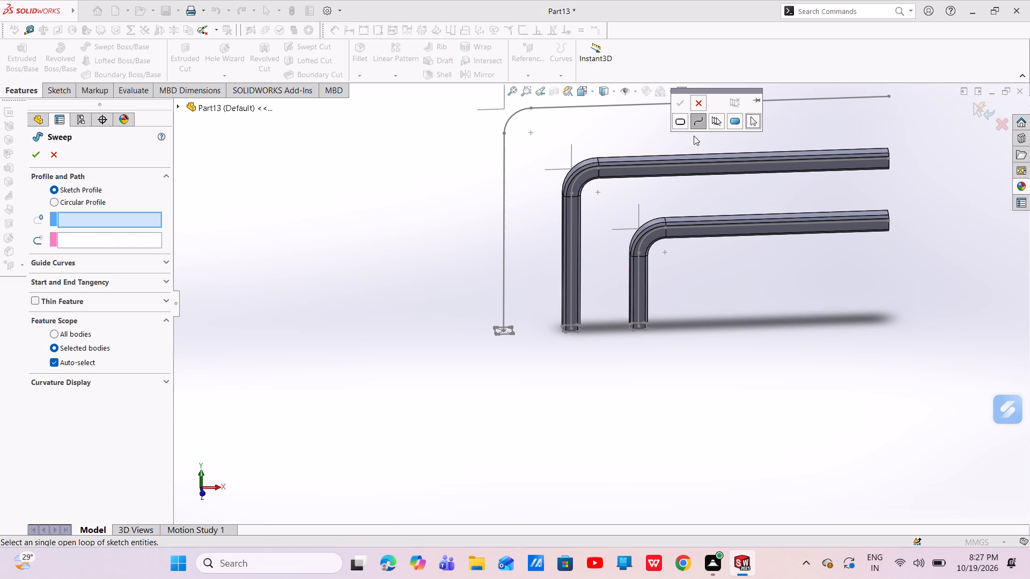
{"action": "left_click", "coordinate": [682, 122]}
{"action": "scroll", "coordinate": [442, 322], "scroll_direction": "down", "scroll_amount": 5}
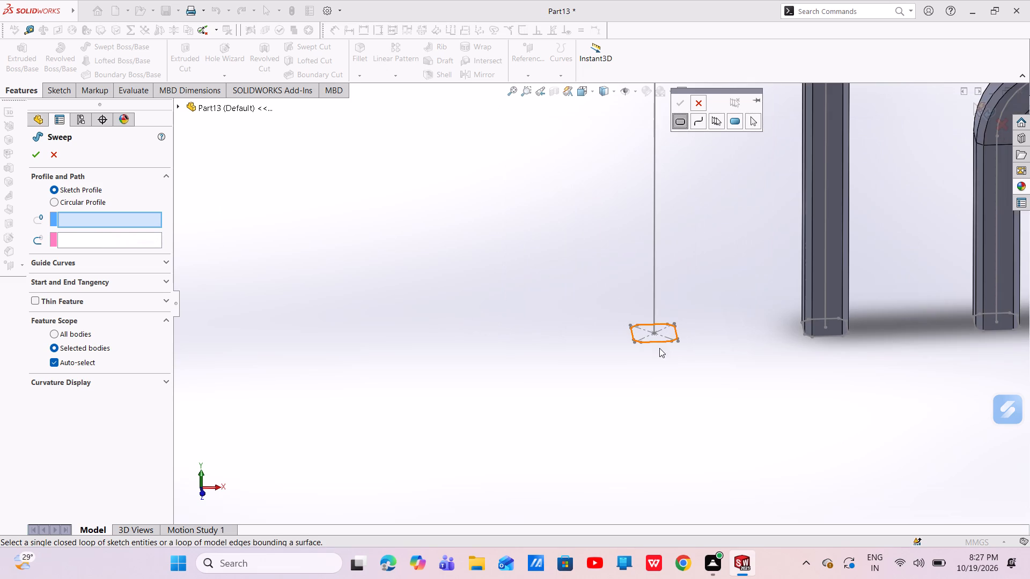
{"action": "left_click", "coordinate": [658, 341]}
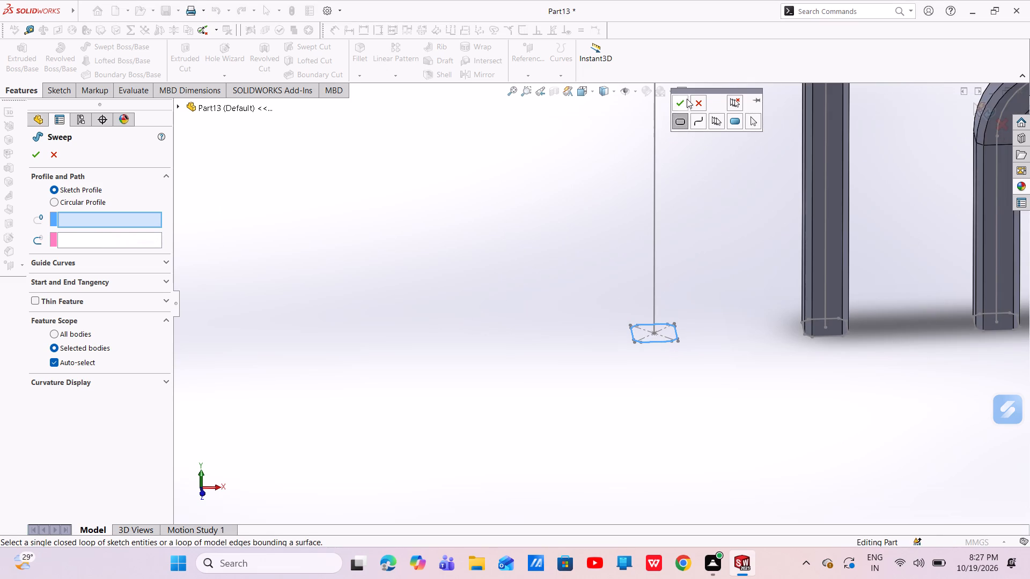
{"action": "left_click", "coordinate": [686, 103]}
Set the outermost, tallest filleted L-shaped chain as the path, selected as an open loop with the SelectionManager, and complete the sweep.
{"action": "left_click", "coordinate": [82, 239]}
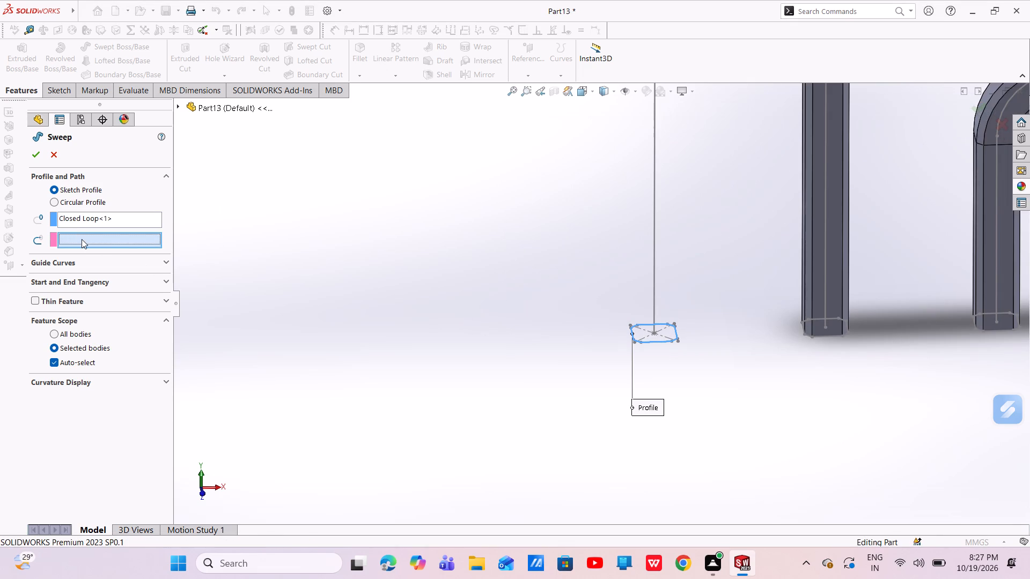
{"action": "right_click", "coordinate": [82, 239]}
{"action": "left_click", "coordinate": [105, 255]}
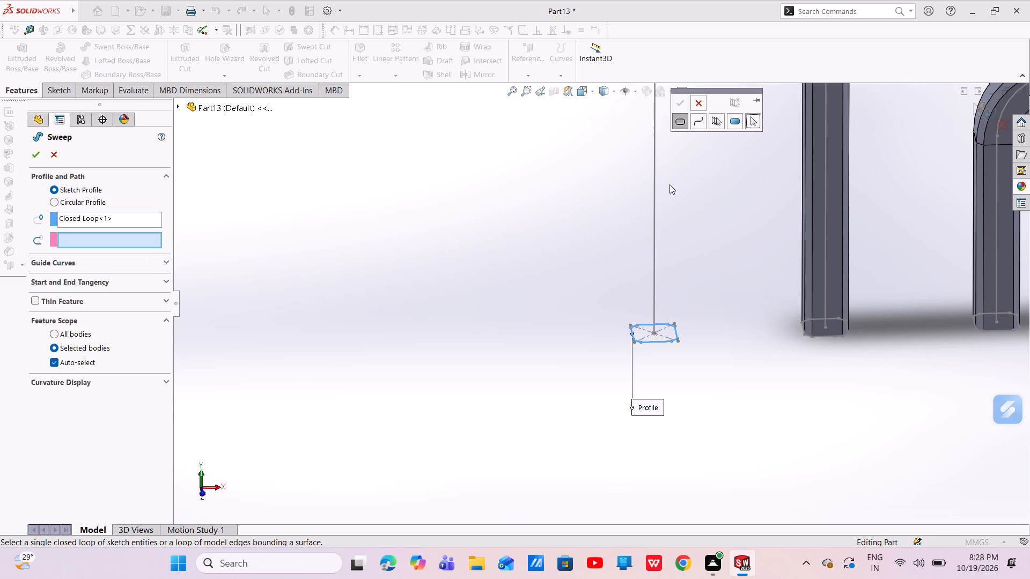
{"action": "left_click", "coordinate": [697, 122]}
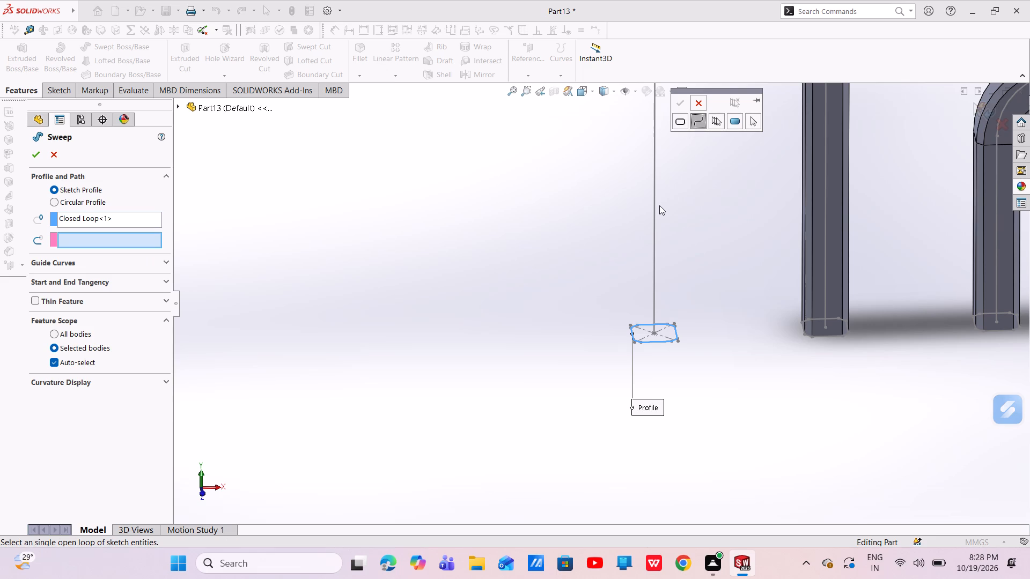
{"action": "left_click", "coordinate": [654, 213]}
{"action": "right_click", "coordinate": [650, 213]}
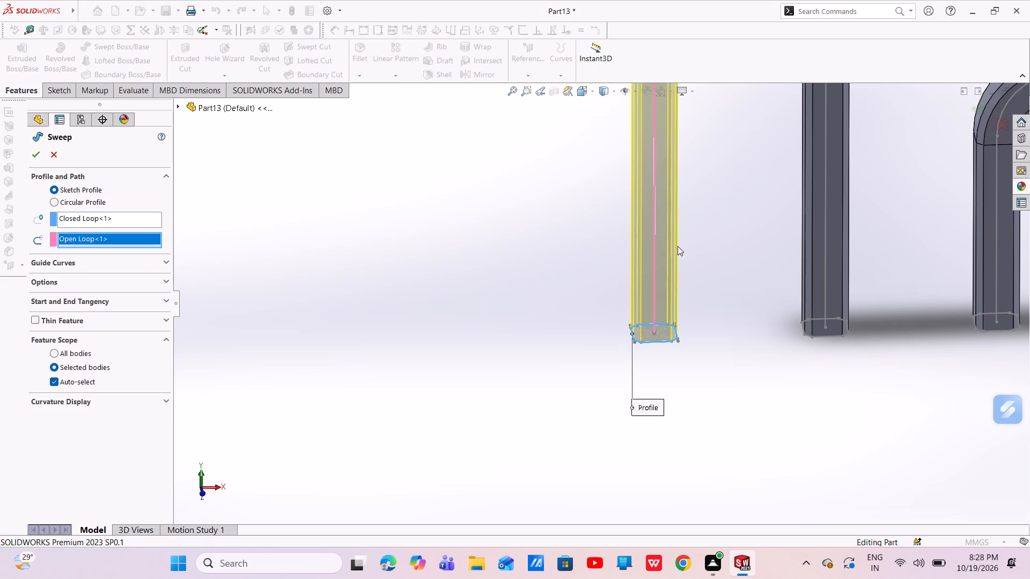
{"action": "scroll", "coordinate": [687, 256], "scroll_direction": "up", "scroll_amount": 9}
{"action": "scroll", "coordinate": [785, 183], "scroll_direction": "down", "scroll_amount": 4}
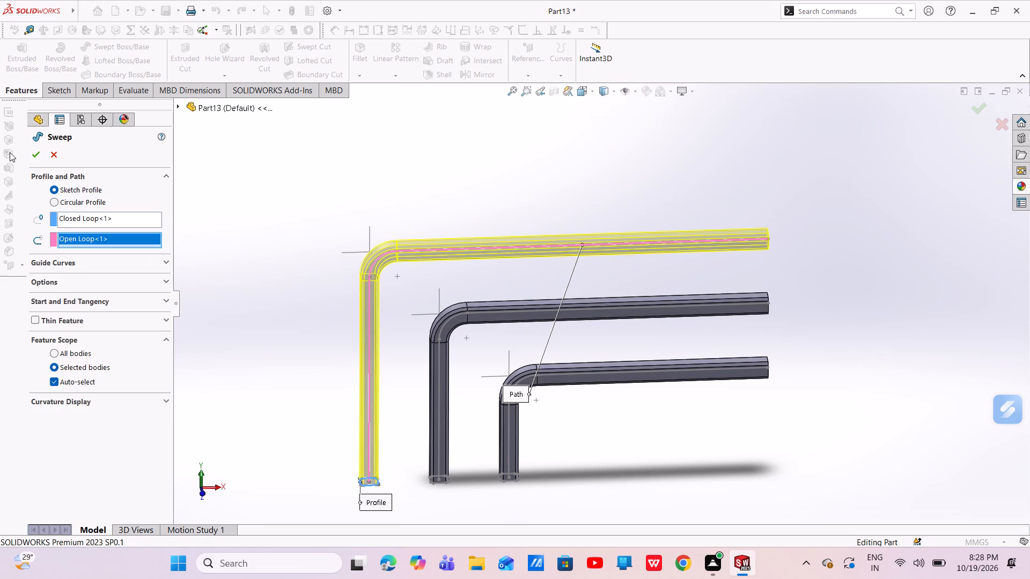
{"action": "left_click", "coordinate": [34, 150]}
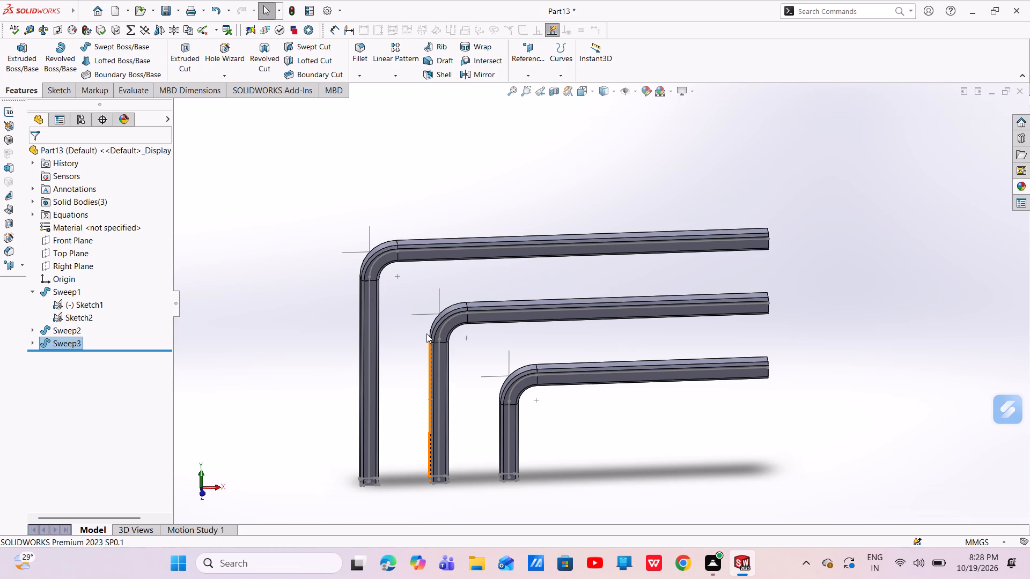
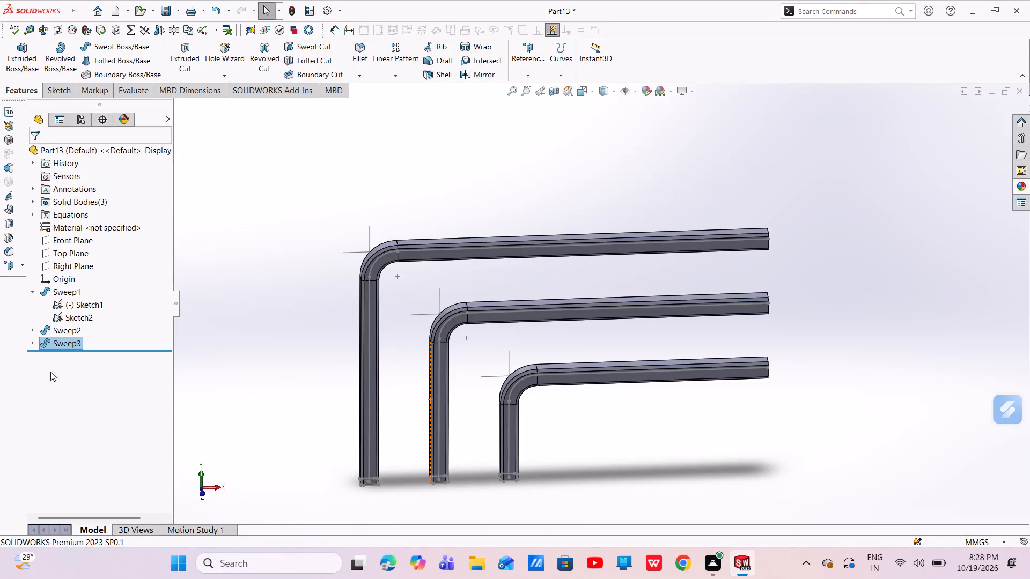
Hide the path sketch and the profile sketch, Sketch2 and Sketch1, under the first sweep.
{"action": "left_click", "coordinate": [76, 314]}
{"action": "left_click", "coordinate": [84, 296]}
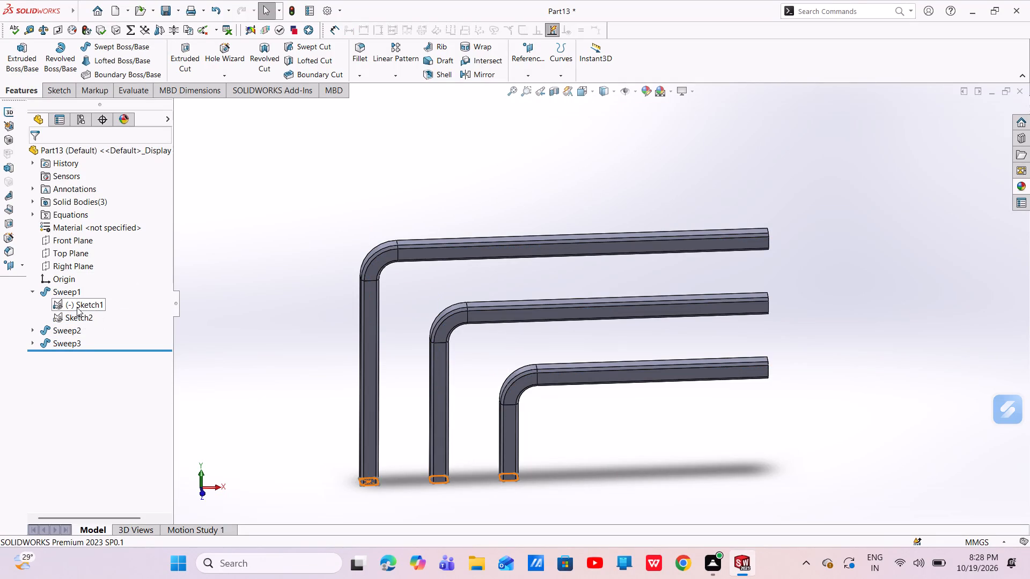
{"action": "left_click", "coordinate": [77, 307]}
{"action": "left_click", "coordinate": [87, 292]}
{"action": "scroll", "coordinate": [501, 407], "scroll_direction": "up", "scroll_amount": 3}
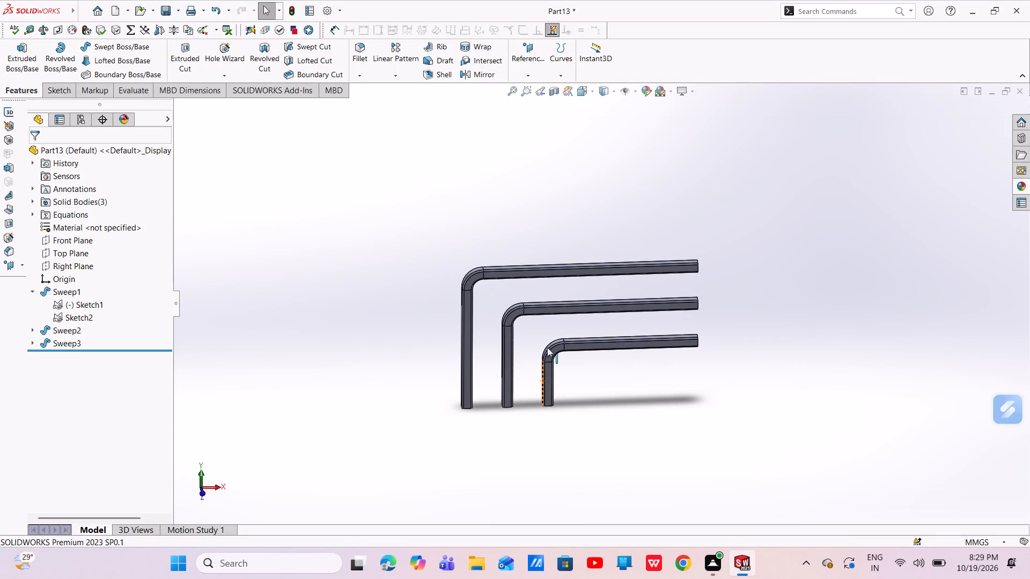
{"action": "left_click", "coordinate": [33, 289]}
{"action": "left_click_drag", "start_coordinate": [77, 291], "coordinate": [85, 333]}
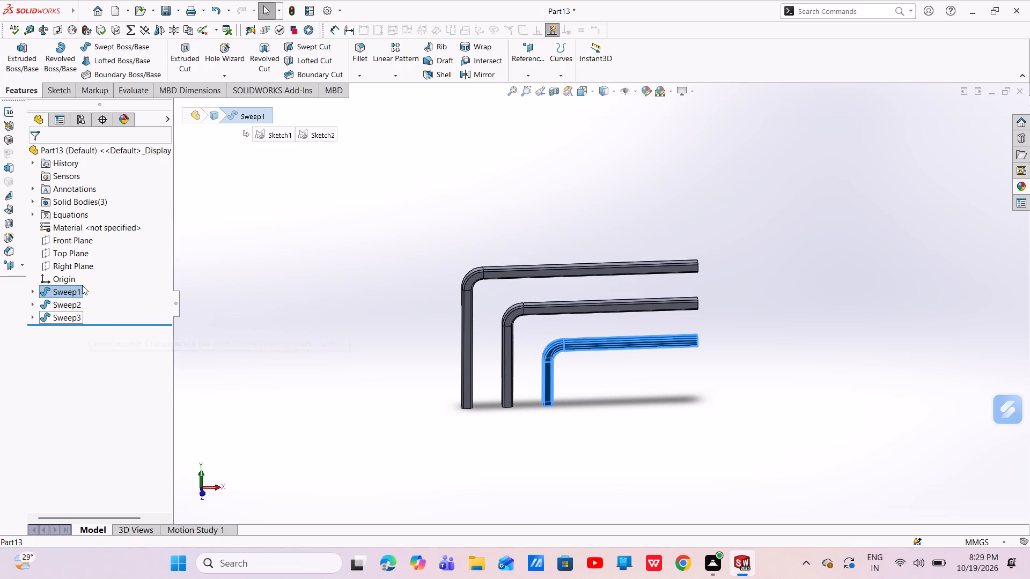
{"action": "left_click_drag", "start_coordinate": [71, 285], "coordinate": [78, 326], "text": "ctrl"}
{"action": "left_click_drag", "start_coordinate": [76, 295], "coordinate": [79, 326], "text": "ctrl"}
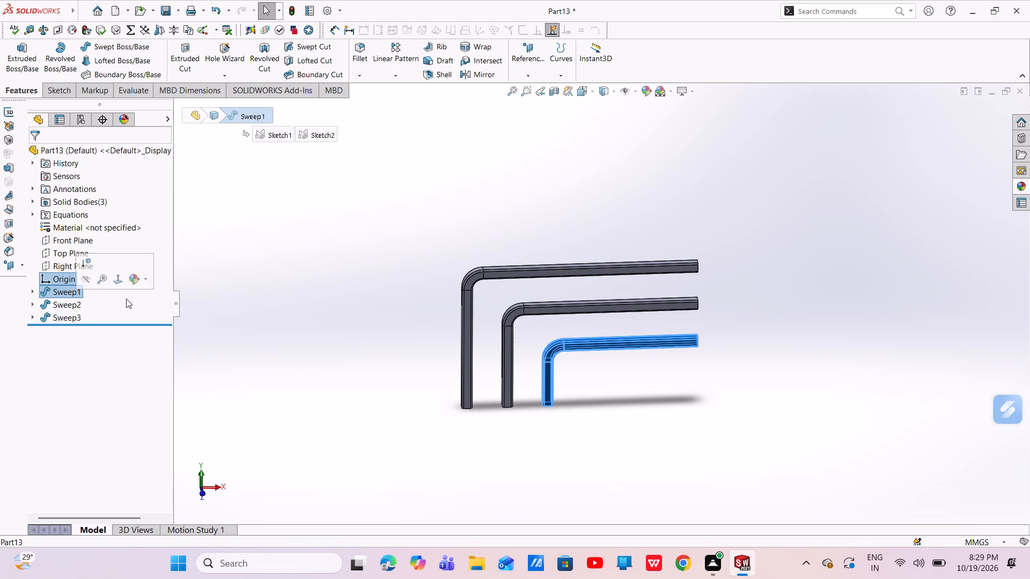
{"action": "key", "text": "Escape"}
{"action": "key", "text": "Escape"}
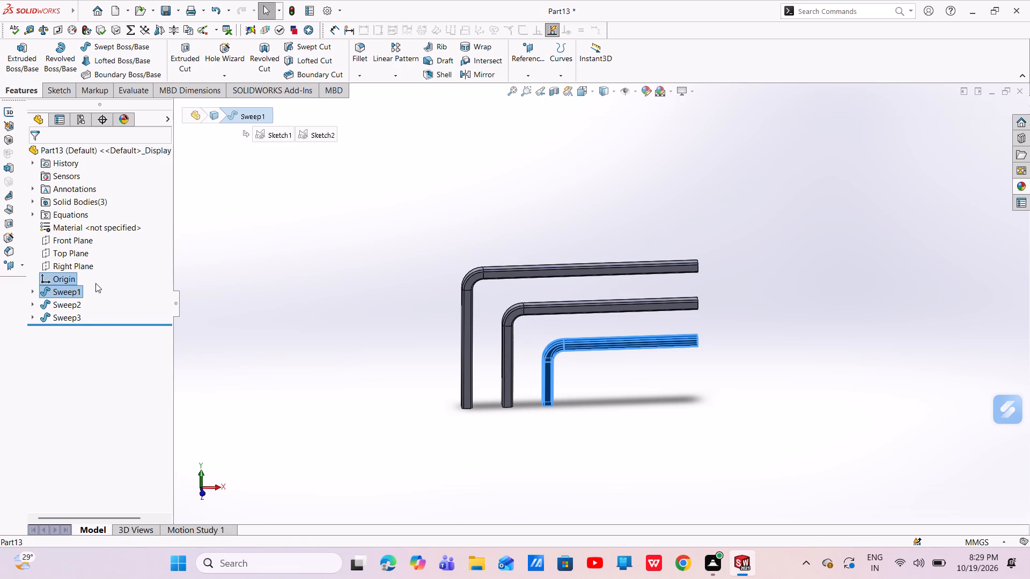
Select all three sweeps and apply the polished copper appearance at the whole-part level.
{"action": "left_click_drag", "start_coordinate": [73, 291], "coordinate": [79, 330], "text": "ctrl"}
{"action": "left_click", "coordinate": [72, 306], "text": "ctrl"}
{"action": "left_click", "coordinate": [78, 317], "text": "ctrl"}
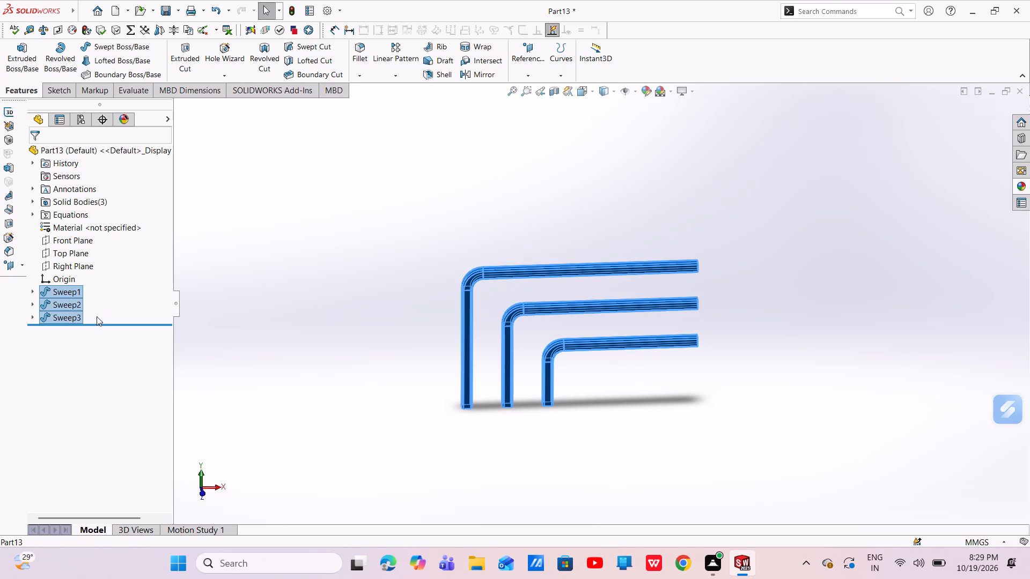
{"action": "left_click", "coordinate": [1024, 185]}
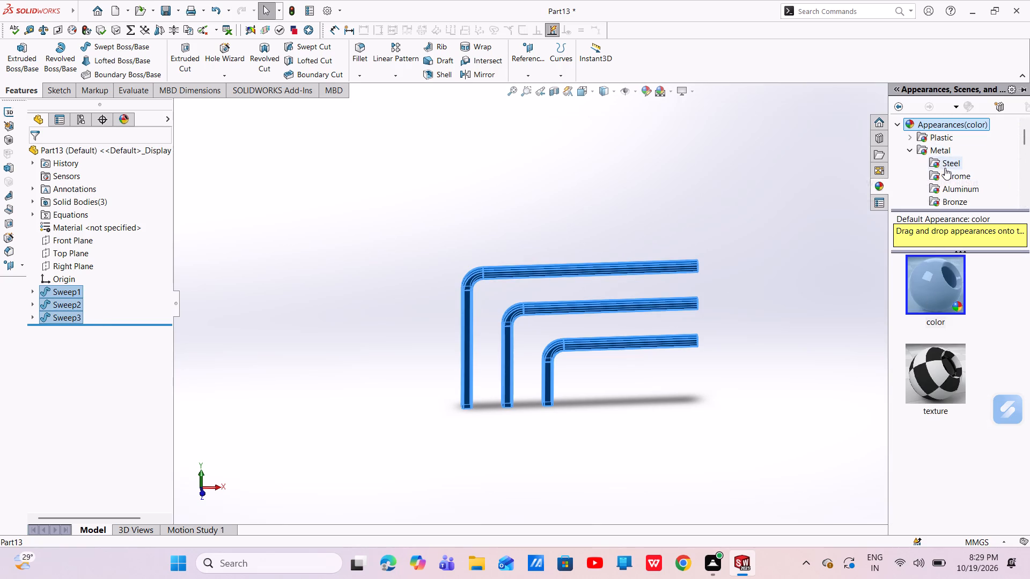
{"action": "scroll", "coordinate": [950, 175], "scroll_direction": "down", "scroll_amount": 1}
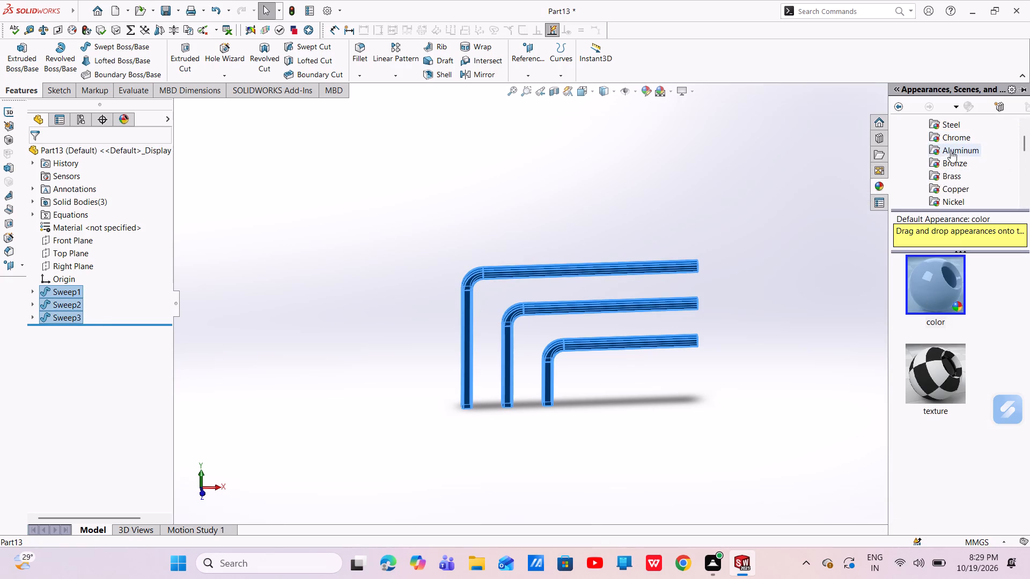
{"action": "left_click", "coordinate": [949, 184]}
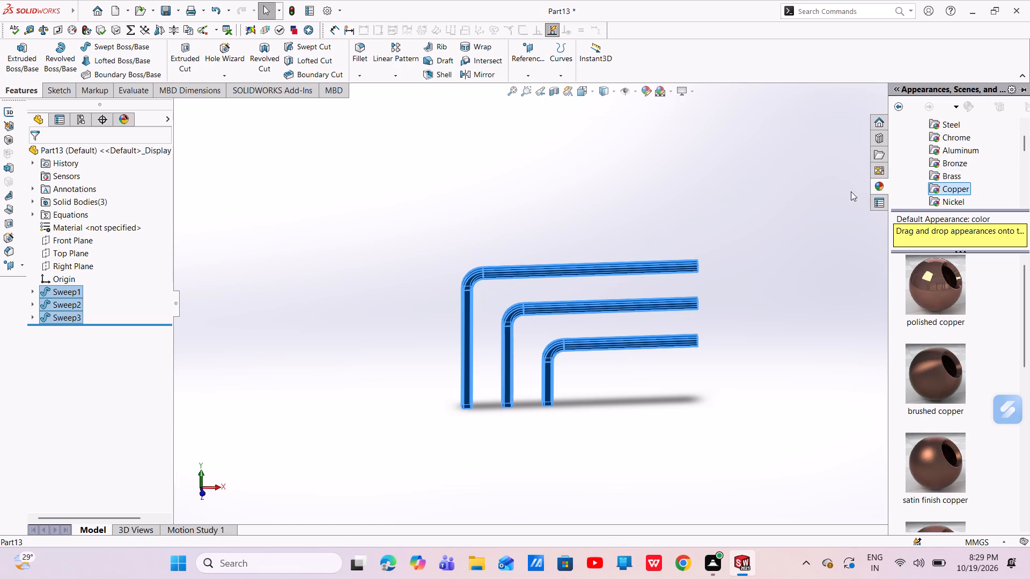
{"action": "left_click_drag", "start_coordinate": [948, 286], "coordinate": [638, 305]}
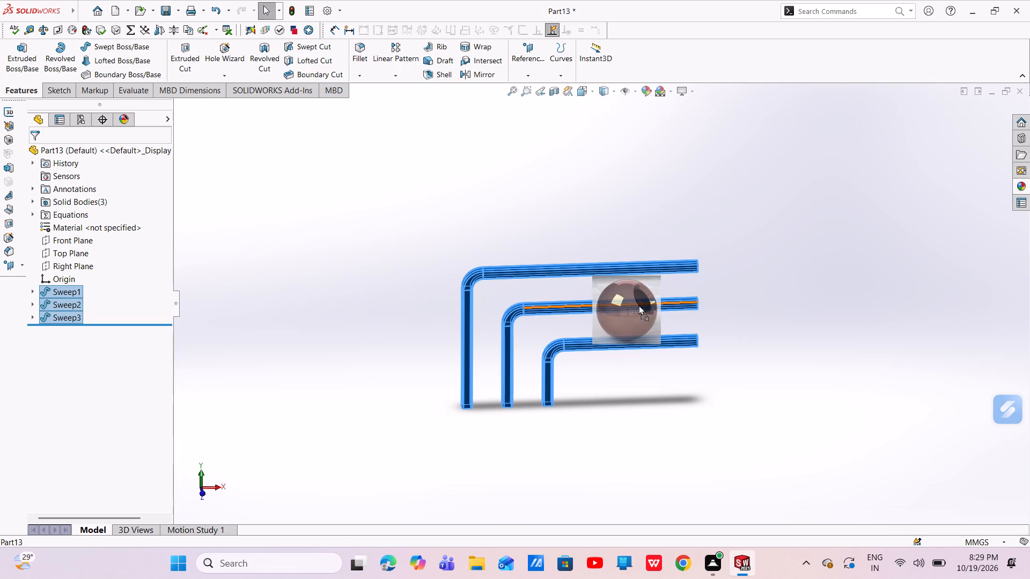
{"action": "left_click_drag", "start_coordinate": [638, 305], "coordinate": [636, 305]}
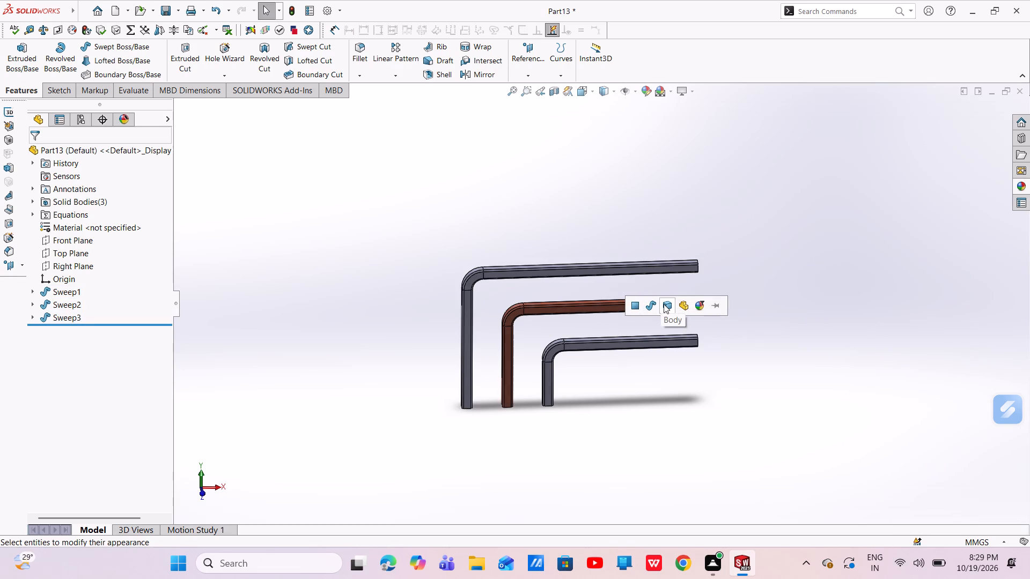
{"action": "left_click", "coordinate": [685, 304]}
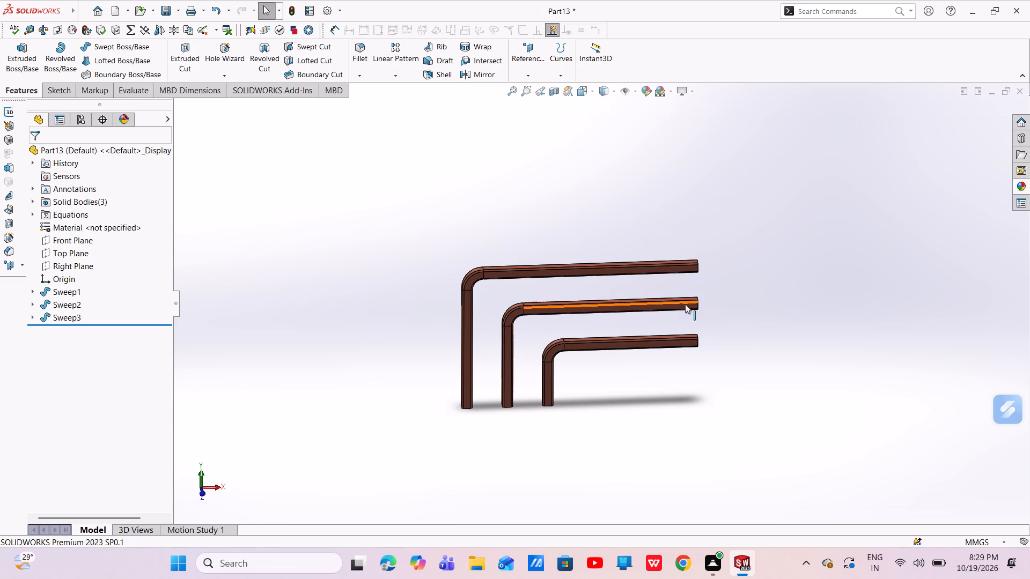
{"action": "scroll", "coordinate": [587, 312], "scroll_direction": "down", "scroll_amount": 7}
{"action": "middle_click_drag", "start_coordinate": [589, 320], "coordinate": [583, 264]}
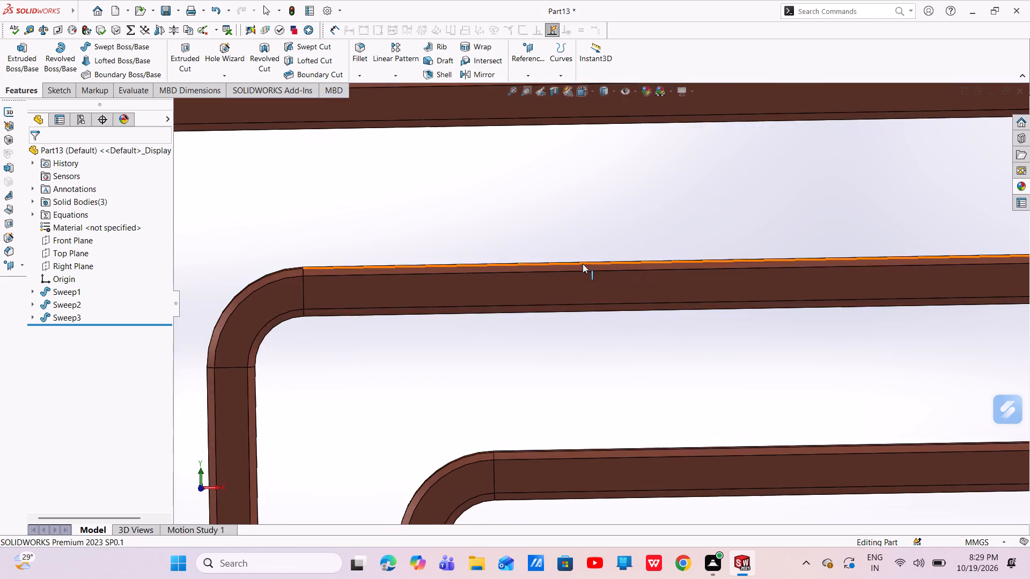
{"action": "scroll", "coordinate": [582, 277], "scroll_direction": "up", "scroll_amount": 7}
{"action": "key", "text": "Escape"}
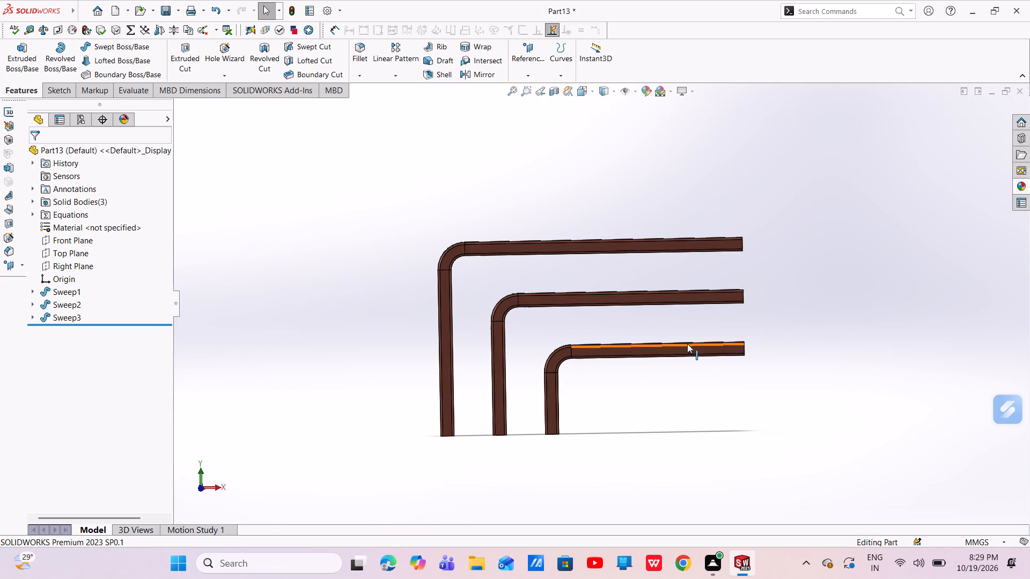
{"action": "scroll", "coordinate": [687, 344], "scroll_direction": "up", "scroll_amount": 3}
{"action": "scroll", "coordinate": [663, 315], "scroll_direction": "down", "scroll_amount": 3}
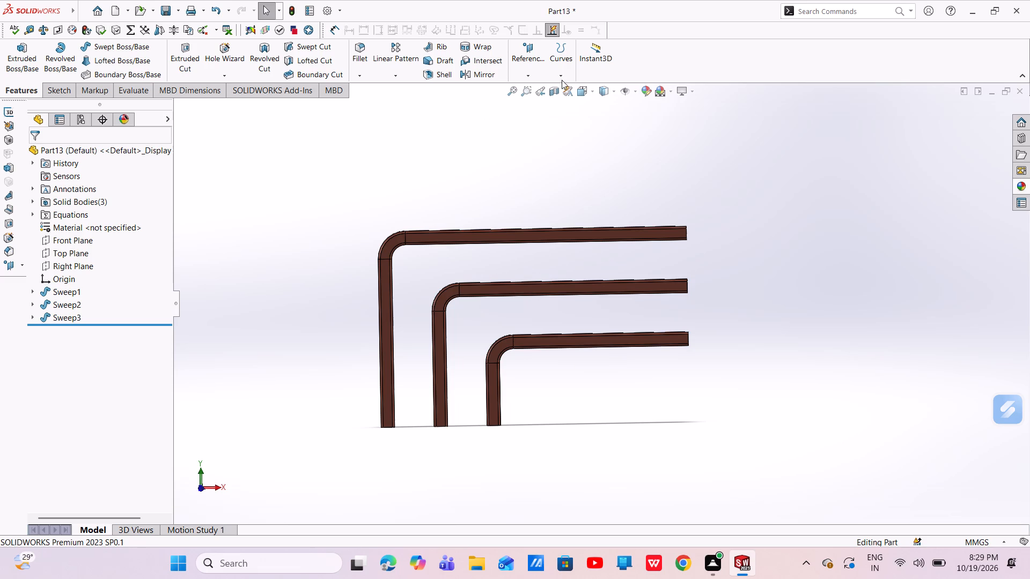
Create a reference plane offset 7.5 mm from the Right Plane, crossing the horizontal legs of the three pins.
{"action": "left_click", "coordinate": [526, 72]}
{"action": "left_click", "coordinate": [535, 88]}
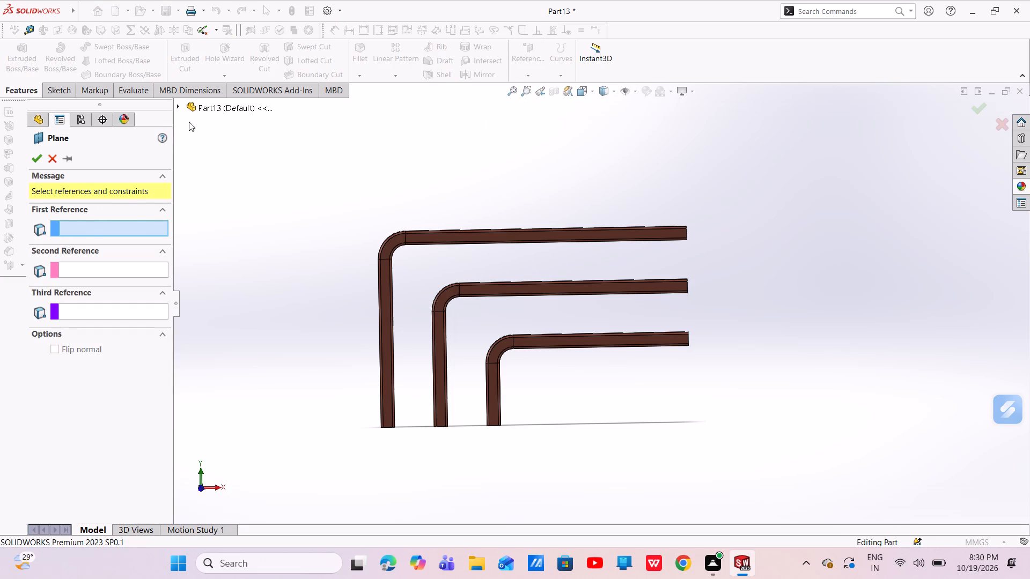
{"action": "left_click", "coordinate": [209, 106]}
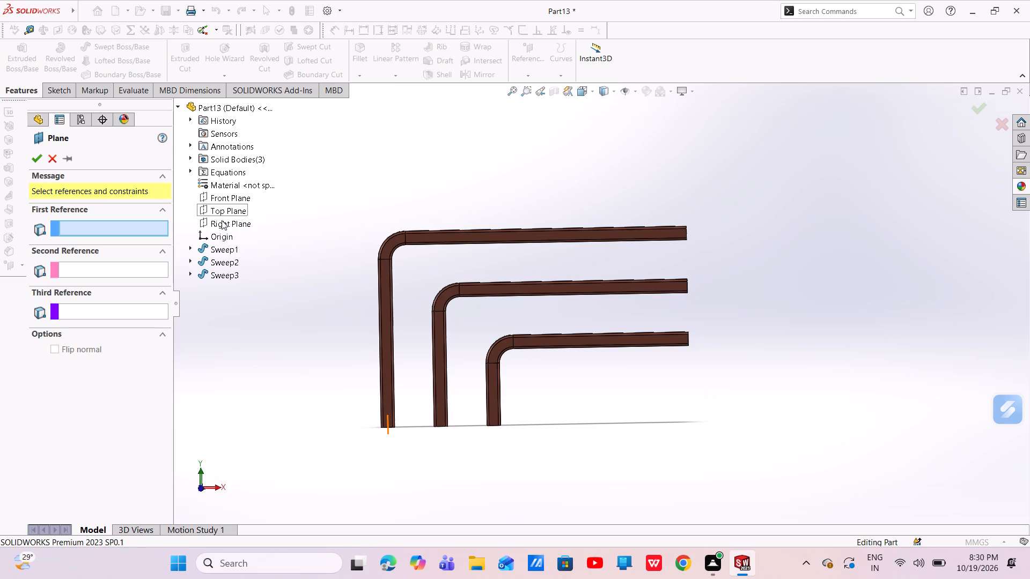
{"action": "left_click", "coordinate": [222, 220]}
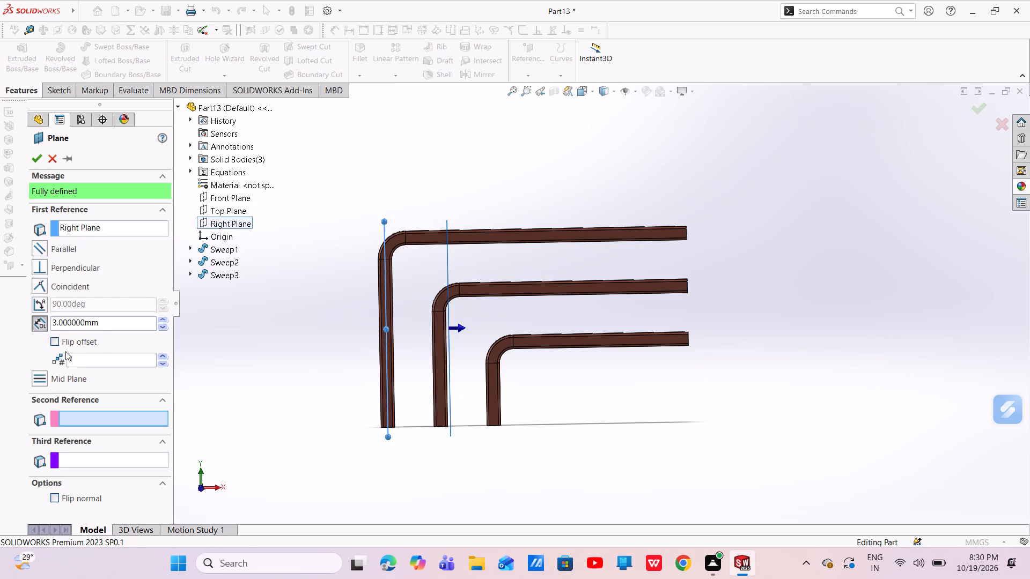
{"action": "left_click_drag", "start_coordinate": [105, 319], "coordinate": [30, 320]}
{"action": "key", "text": "BackSpace"}
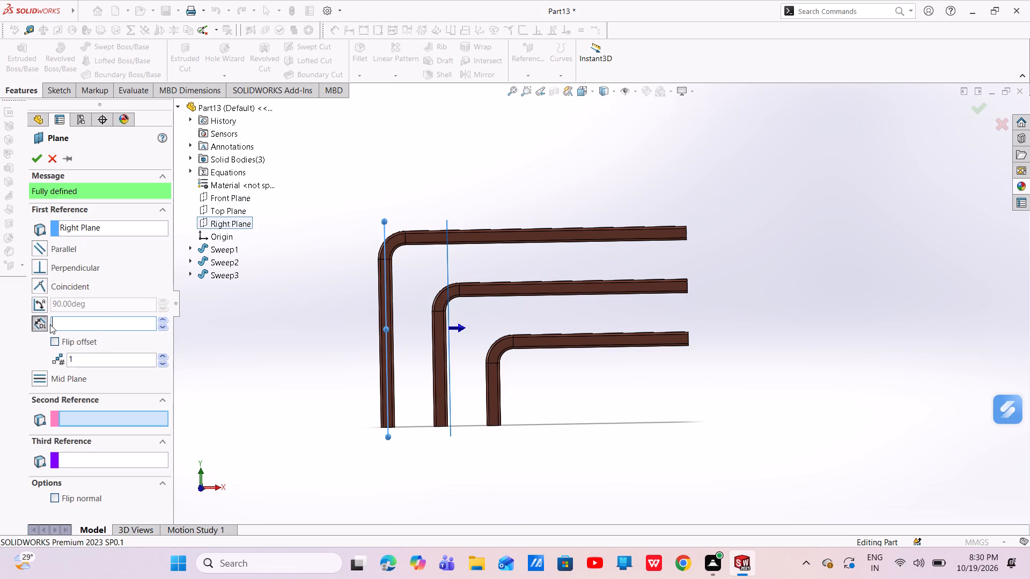
{"action": "key", "text": "4"}
{"action": "key", "text": "BackSpace"}
{"action": "type", "text": "7.5"}
{"action": "key", "text": "Return"}
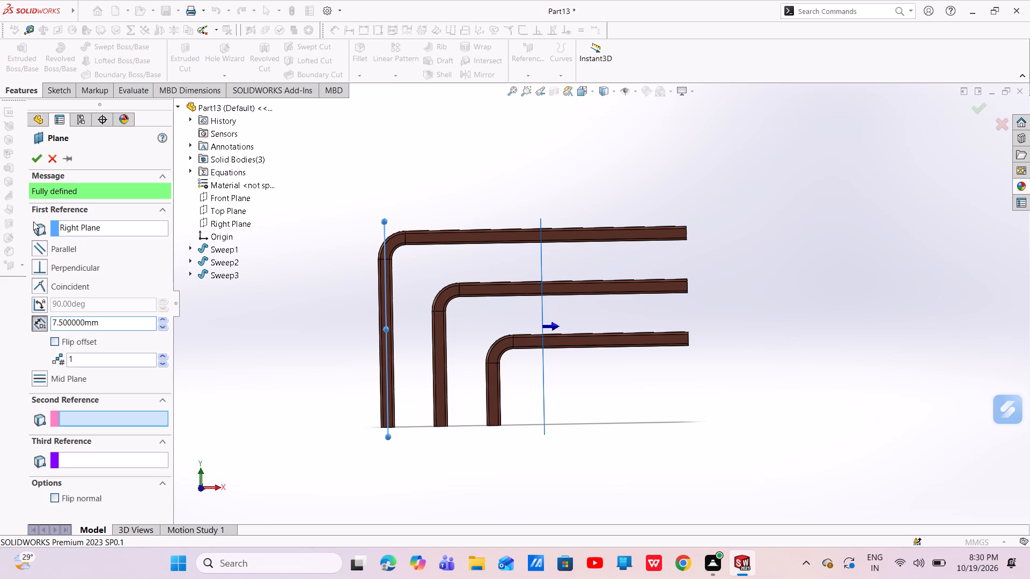
{"action": "left_click", "coordinate": [33, 155]}
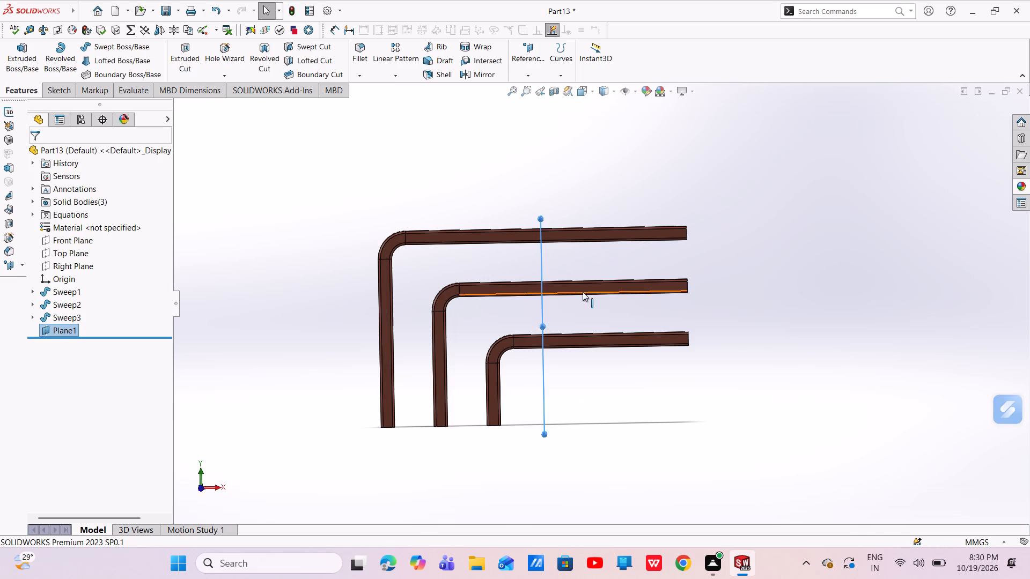
Start a sketch on the new offset plane that crosses the pins' horizontal legs.
{"action": "middle_click_drag", "start_coordinate": [583, 292], "coordinate": [507, 291]}
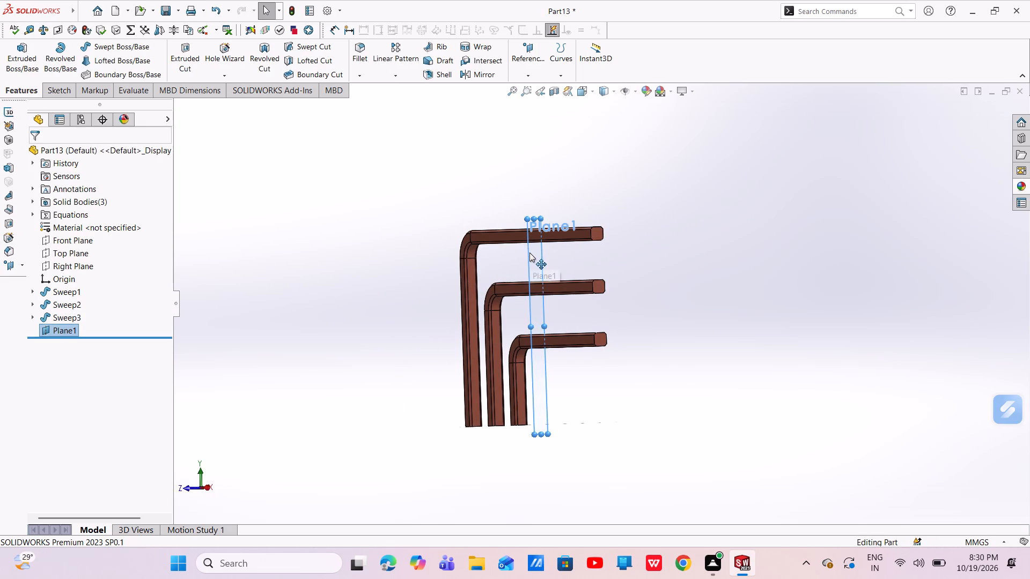
{"action": "left_click", "coordinate": [529, 253]}
{"action": "left_click", "coordinate": [576, 224]}
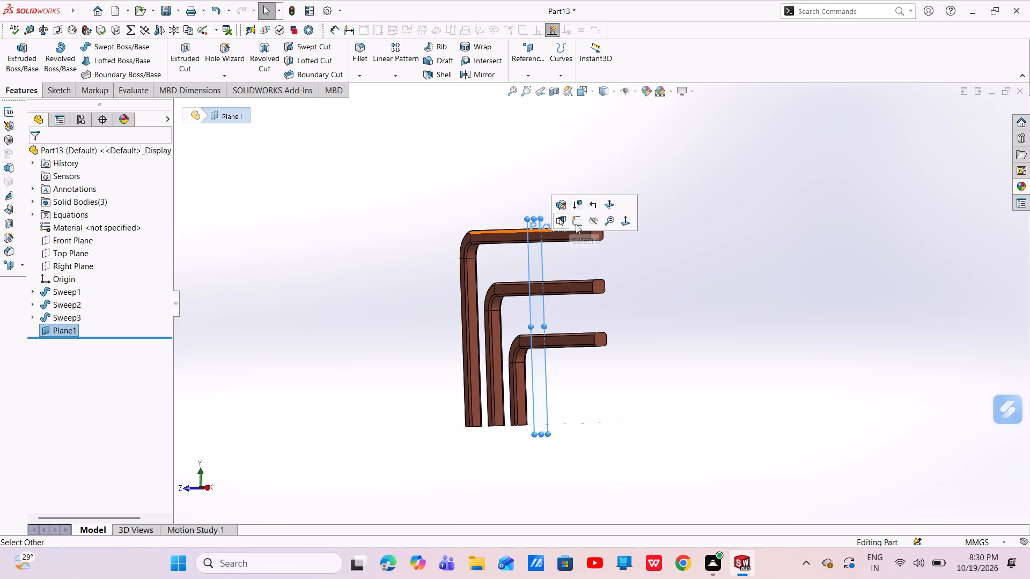
Widen the offset plane's displayed border outward on both sides of the pins.
{"action": "scroll", "coordinate": [597, 217], "scroll_direction": "down", "scroll_amount": 1}
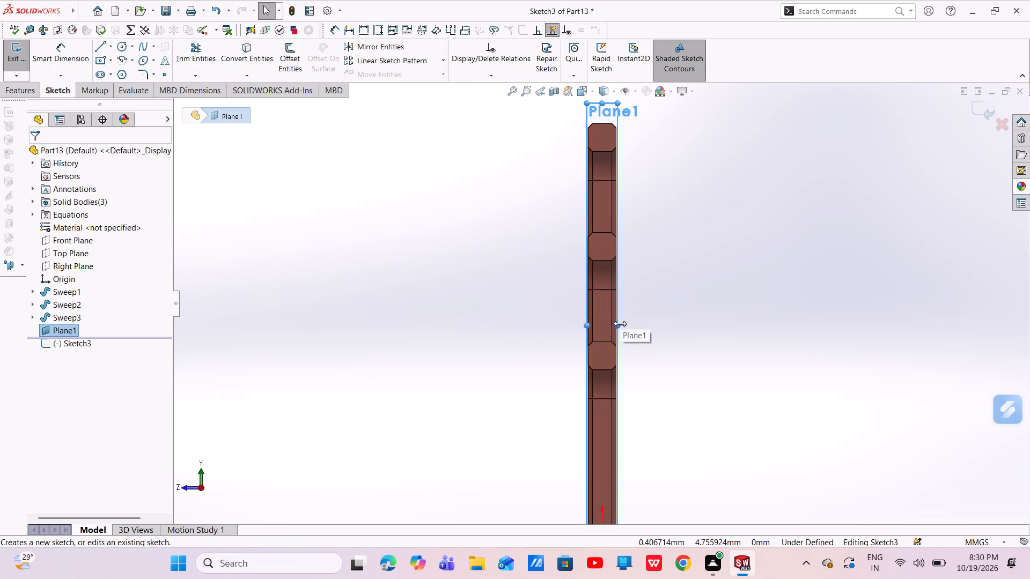
{"action": "left_click_drag", "start_coordinate": [620, 323], "coordinate": [788, 350]}
{"action": "left_click_drag", "start_coordinate": [585, 323], "coordinate": [453, 323]}
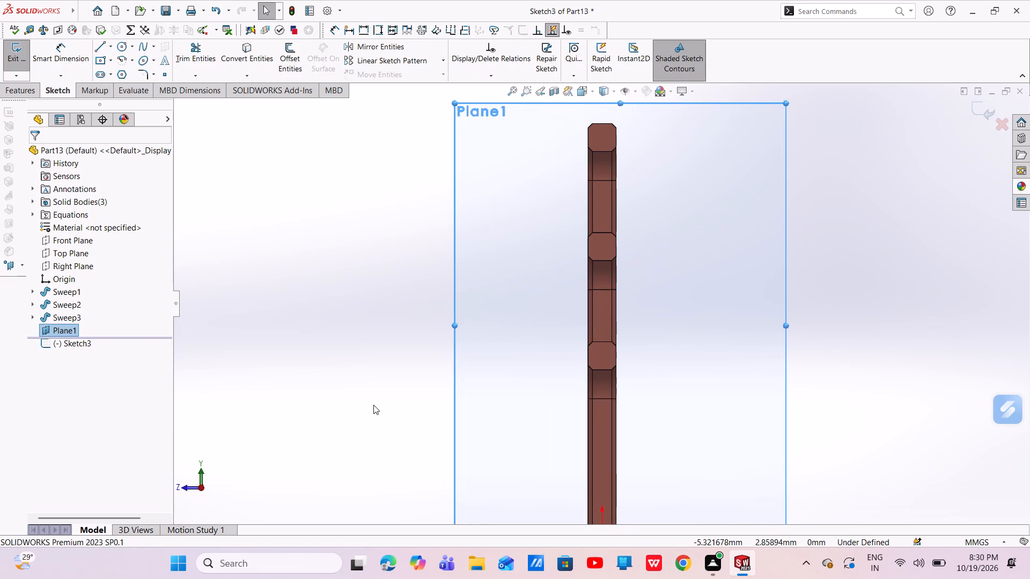
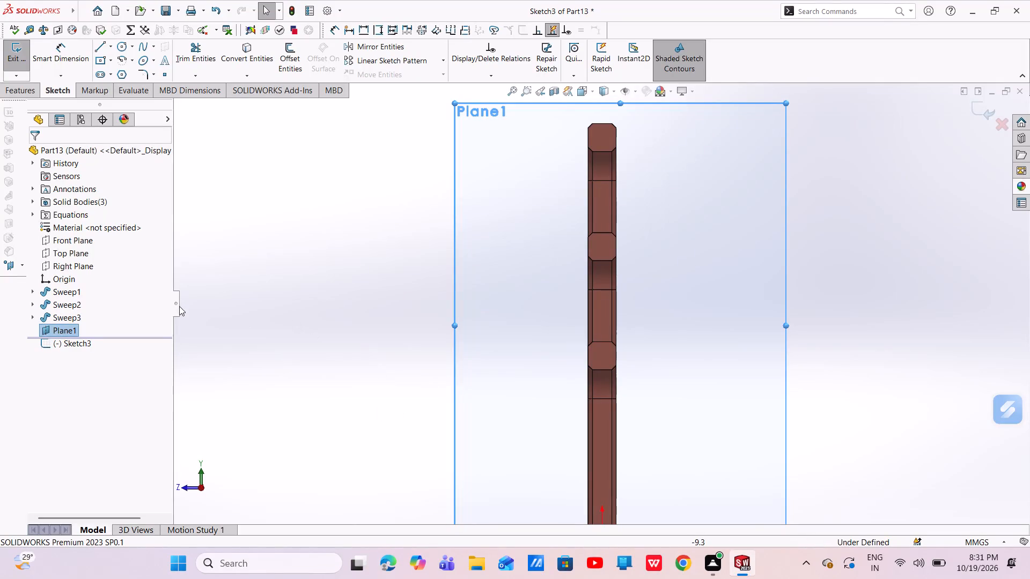
Sketch a vertical construction line about 5.73 mm long from the lowest pin end's bottom edge to the highest pin end's top edge.
{"action": "left_click", "coordinate": [109, 43]}
{"action": "left_click", "coordinate": [119, 70]}
{"action": "scroll", "coordinate": [520, 293], "scroll_direction": "up", "scroll_amount": 3}
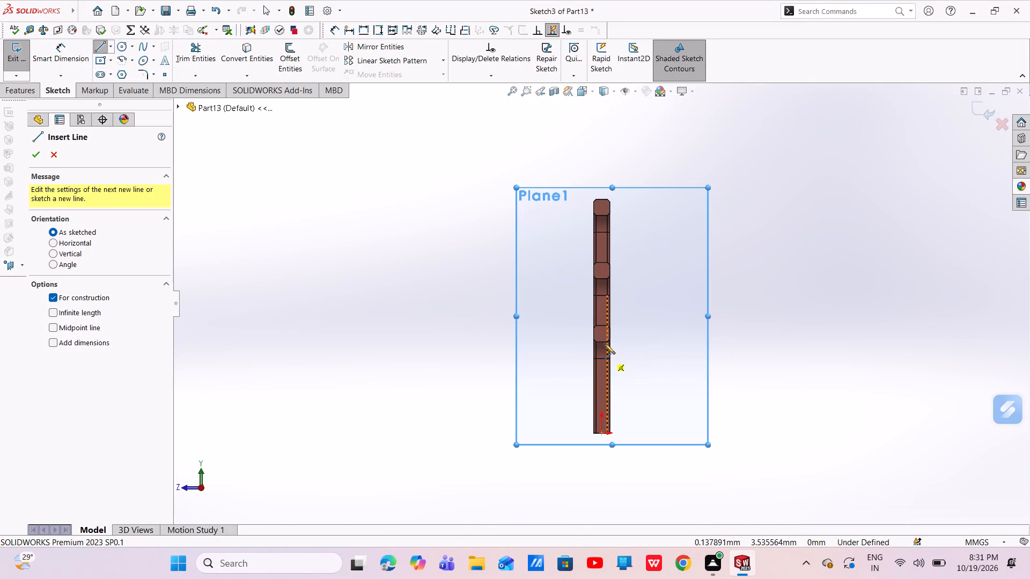
{"action": "scroll", "coordinate": [605, 343], "scroll_direction": "down", "scroll_amount": 5}
{"action": "left_click", "coordinate": [597, 328]}
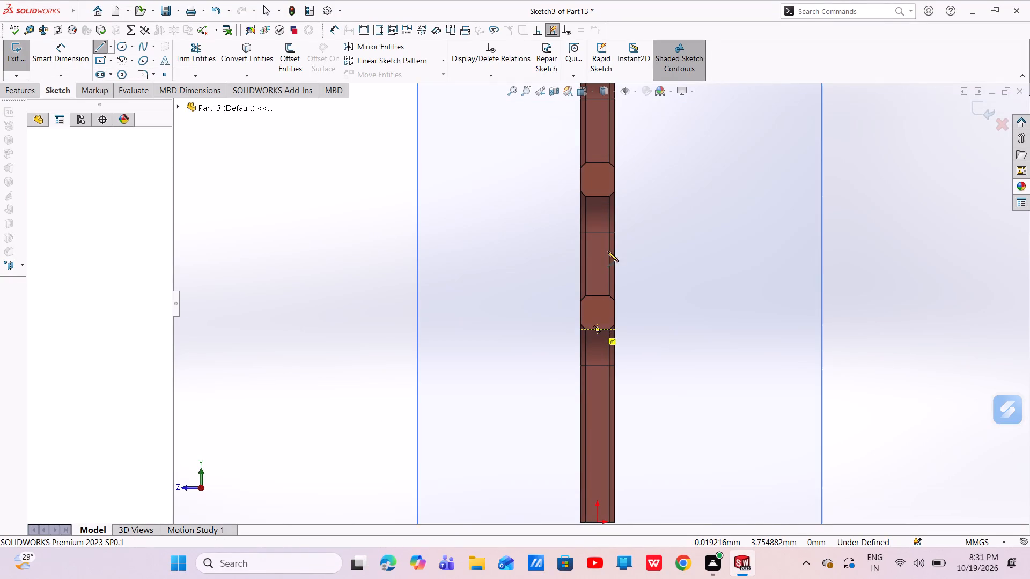
{"action": "scroll", "coordinate": [605, 157], "scroll_direction": "up", "scroll_amount": 3}
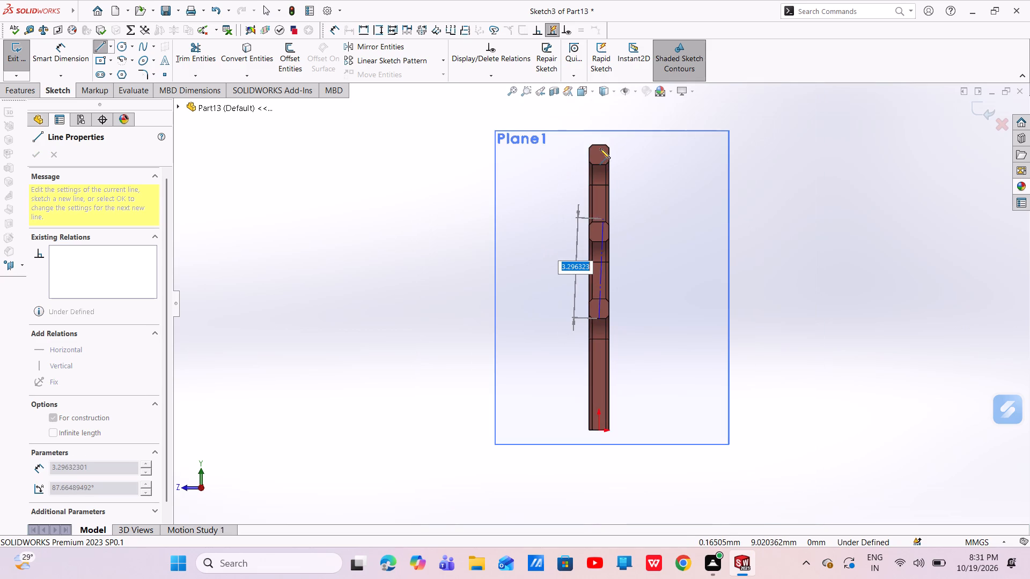
{"action": "left_click", "coordinate": [600, 146]}
{"action": "right_click", "coordinate": [600, 146]}
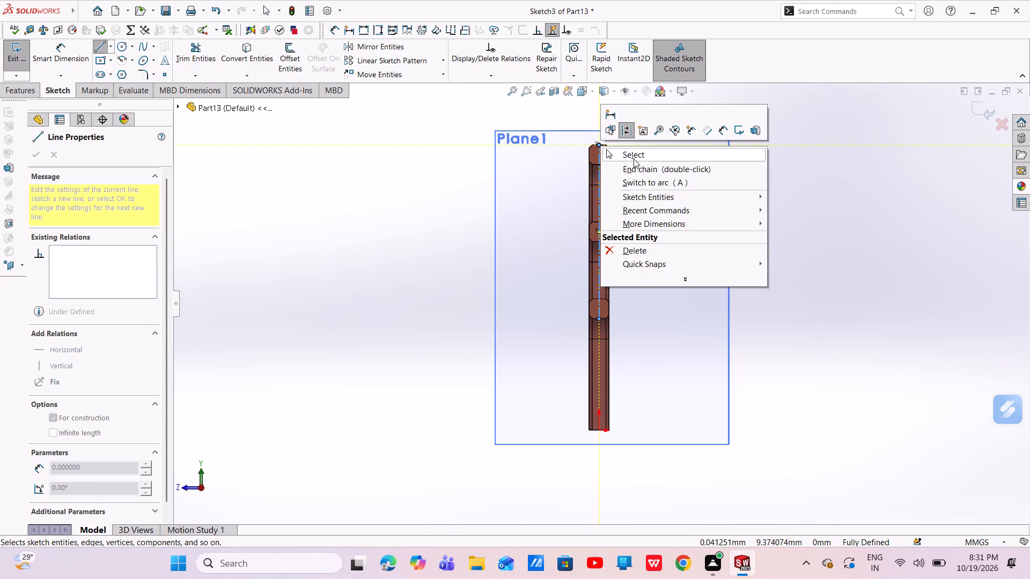
{"action": "left_click", "coordinate": [634, 158]}
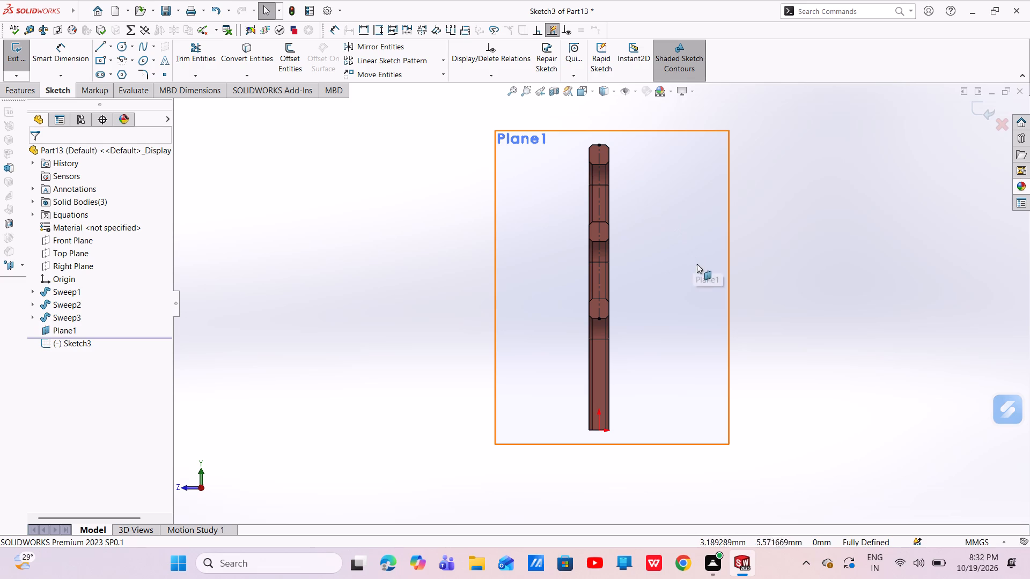
Sketch a center rectangle about 7.83 mm tall around the three pin ends, centred on the construction line's midpoint at the middle pin.
{"action": "scroll", "coordinate": [644, 213], "scroll_direction": "down", "scroll_amount": 3}
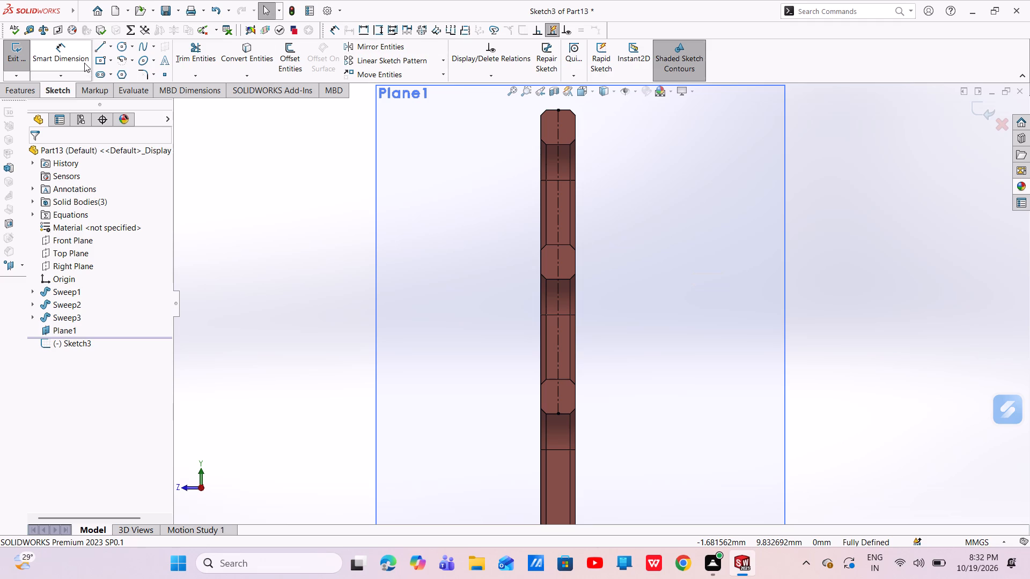
{"action": "left_click", "coordinate": [107, 63]}
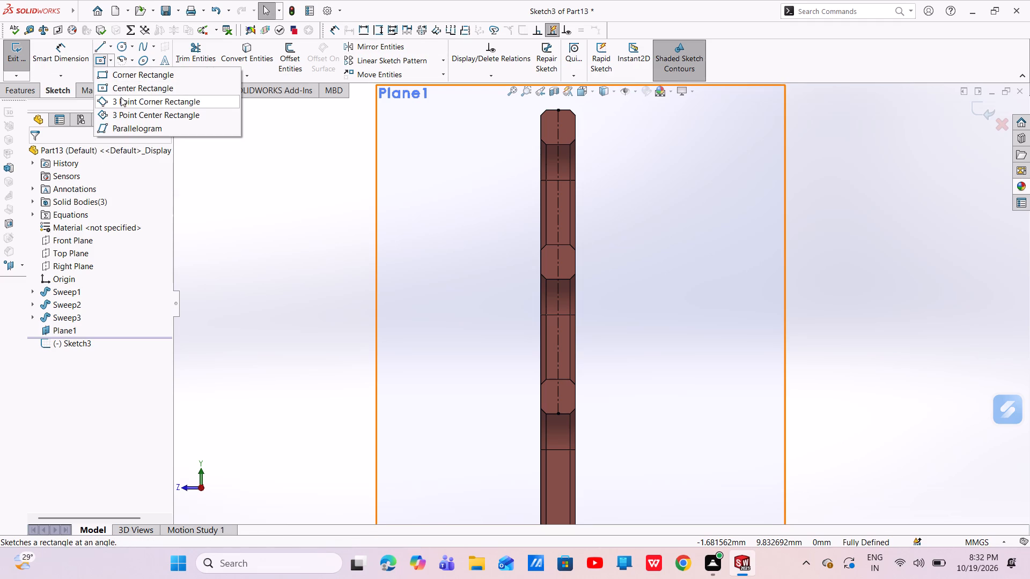
{"action": "left_click", "coordinate": [117, 87]}
{"action": "left_click", "coordinate": [557, 263]}
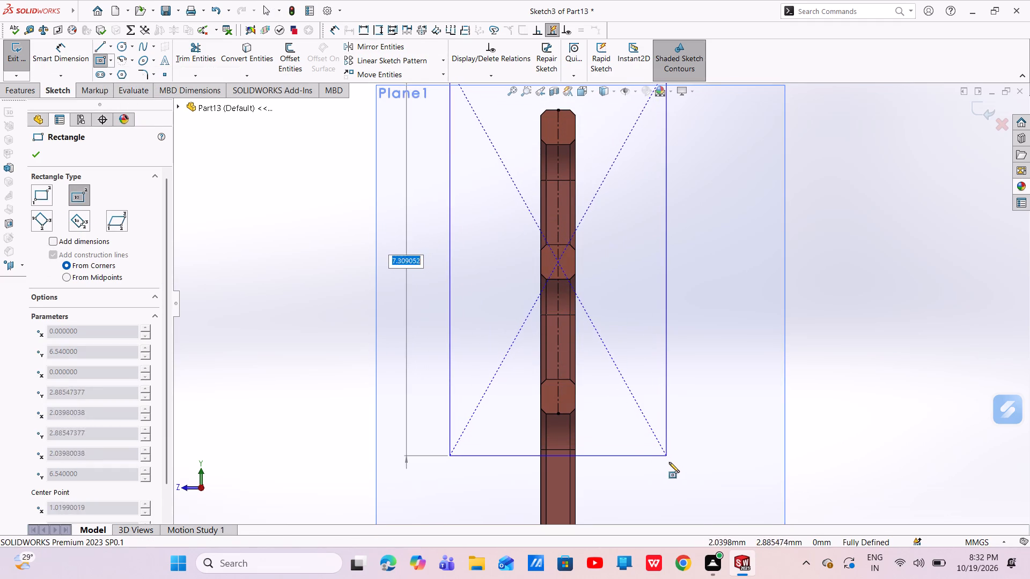
{"action": "left_click", "coordinate": [689, 470]}
{"action": "right_click", "coordinate": [726, 376]}
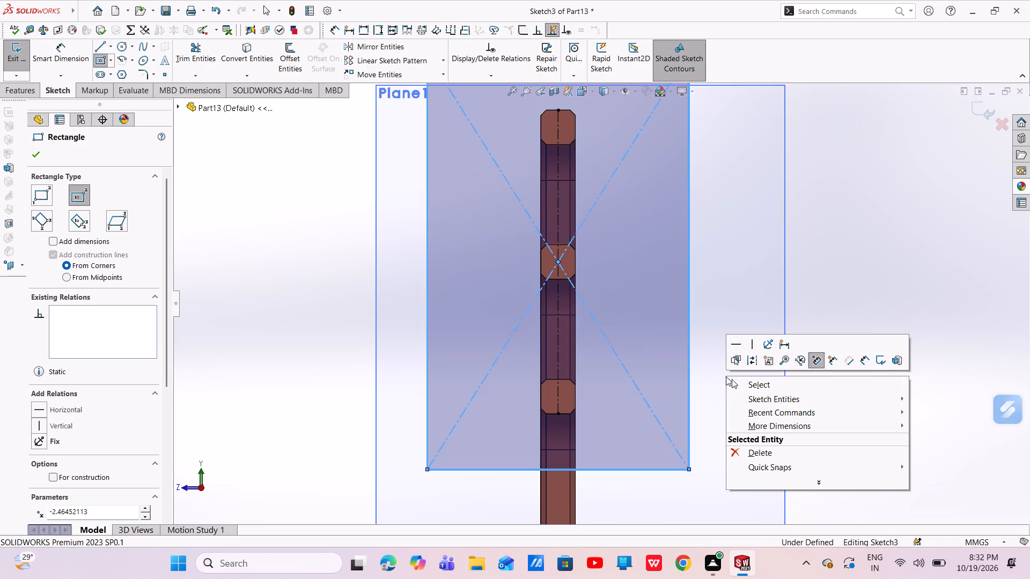
{"action": "left_click", "coordinate": [741, 387]}
{"action": "scroll", "coordinate": [675, 283], "scroll_direction": "up", "scroll_amount": 2}
{"action": "scroll", "coordinate": [609, 195], "scroll_direction": "up", "scroll_amount": 2}
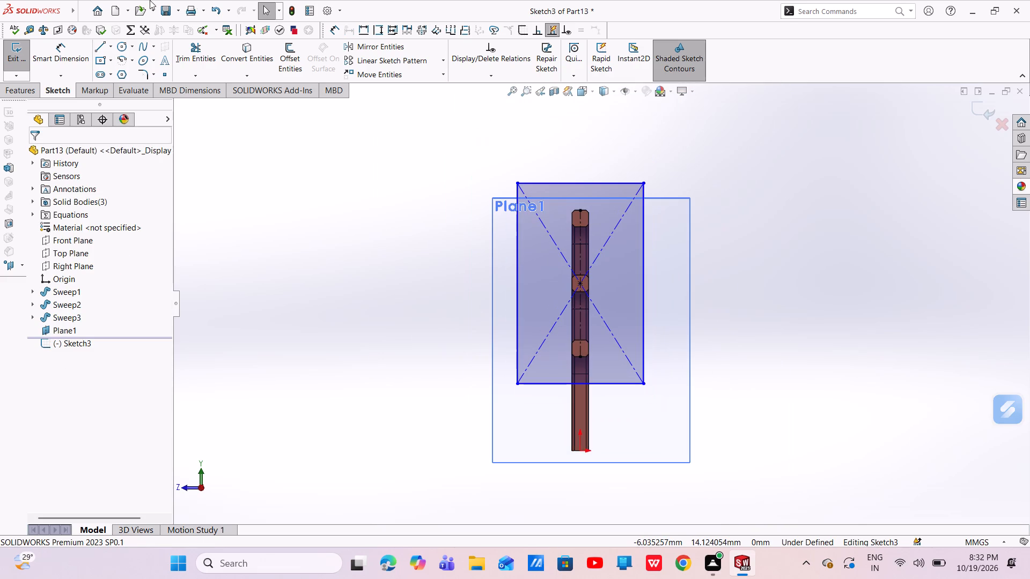
Dimension the rectangle's vertical side and set its height to 7.62 mm.
{"action": "left_click", "coordinate": [64, 60]}
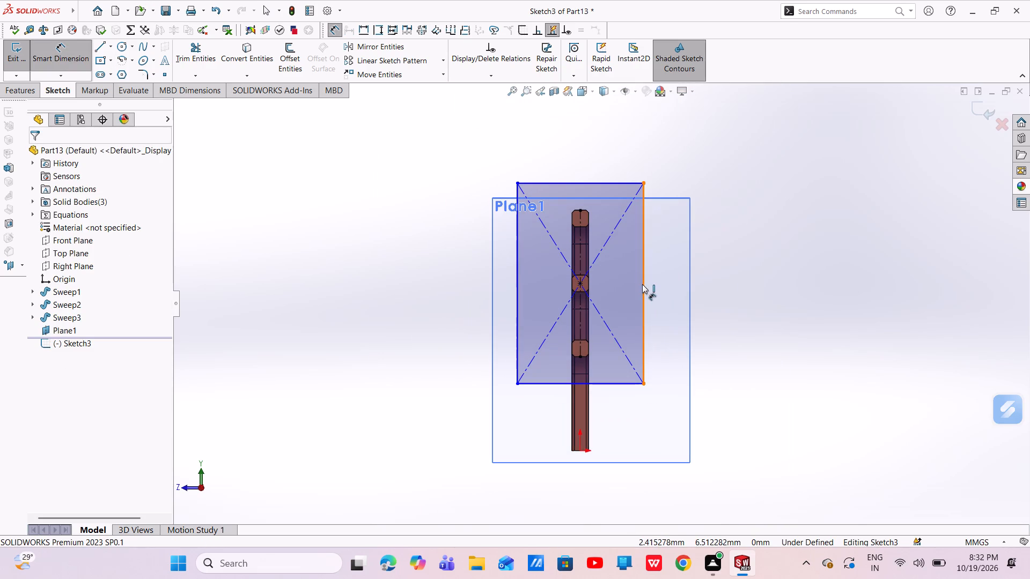
{"action": "left_click", "coordinate": [642, 284]}
{"action": "left_click", "coordinate": [741, 294]}
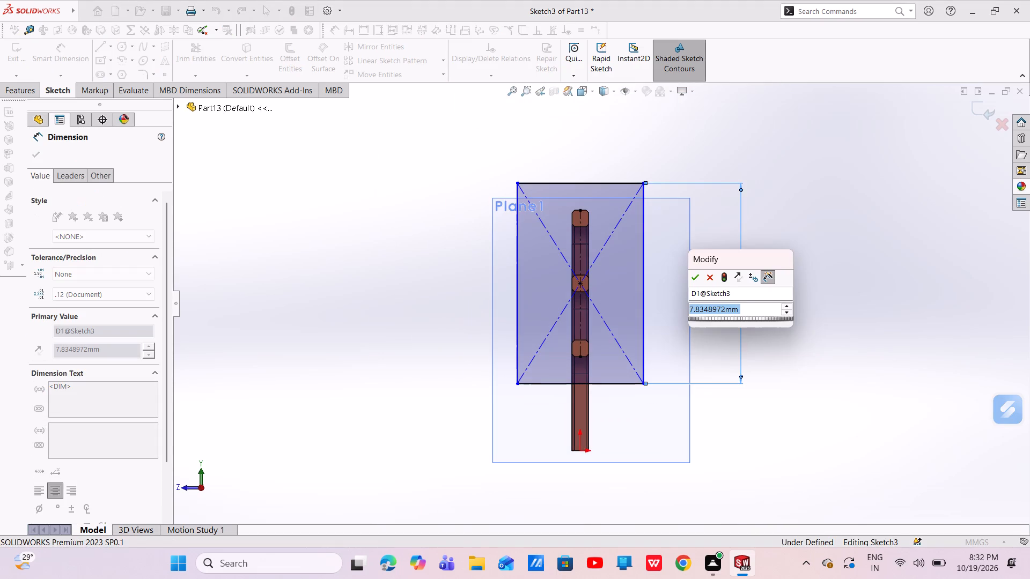
{"action": "key", "text": "BackSpace"}
{"action": "key", "text": "7"}
{"action": "type", "text": ".62"}
{"action": "key", "text": "Return"}
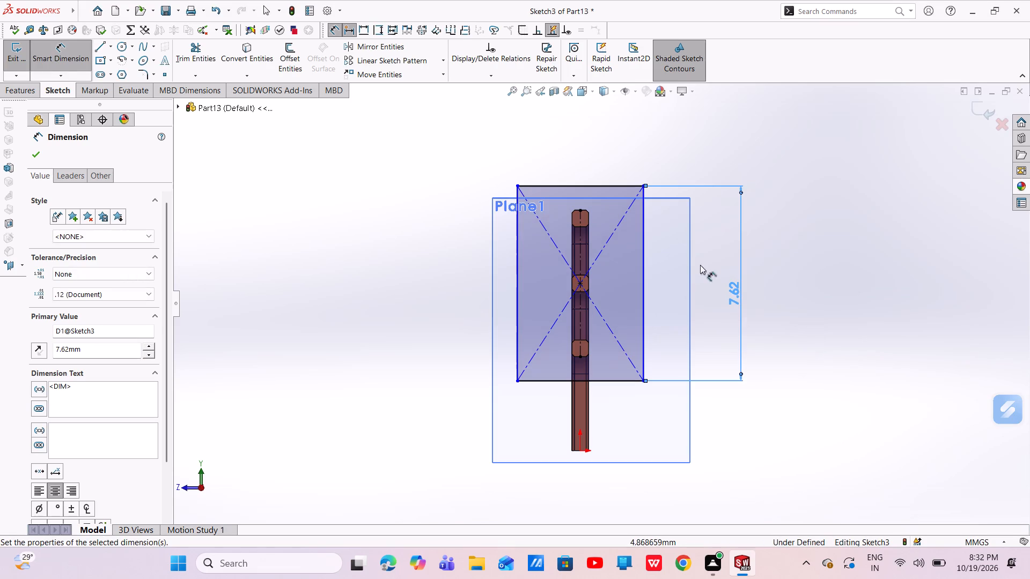
{"action": "left_click", "coordinate": [38, 156]}
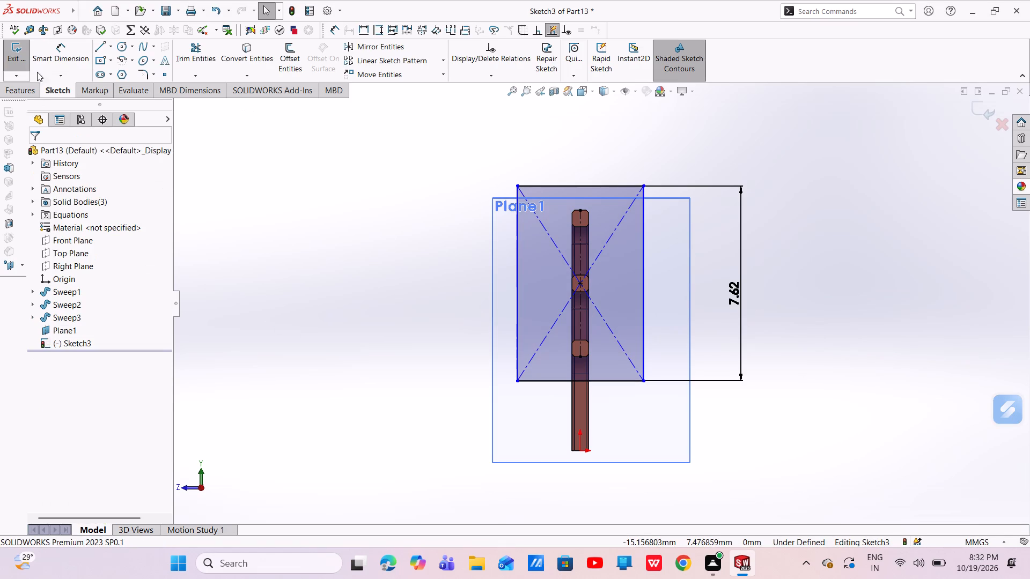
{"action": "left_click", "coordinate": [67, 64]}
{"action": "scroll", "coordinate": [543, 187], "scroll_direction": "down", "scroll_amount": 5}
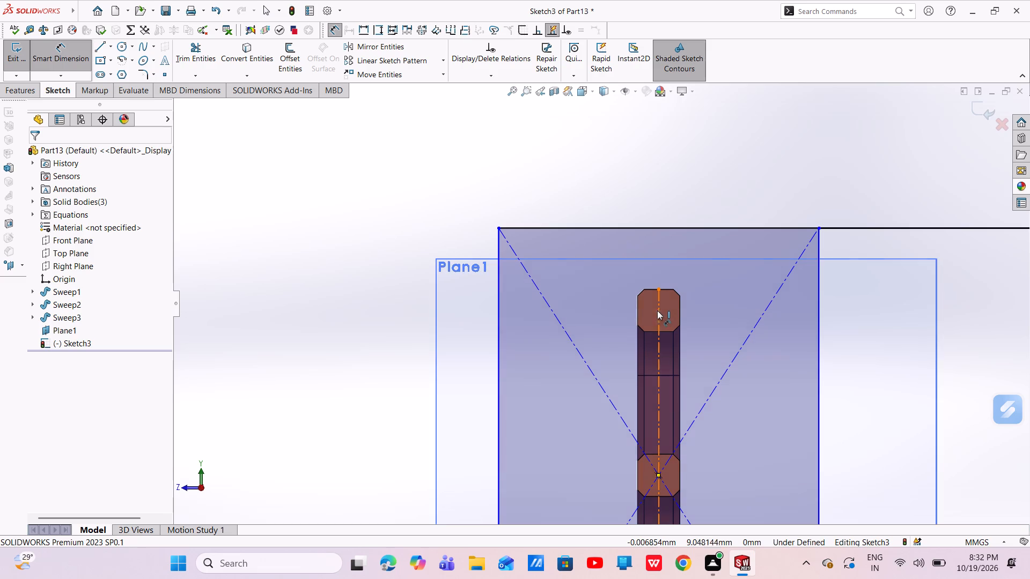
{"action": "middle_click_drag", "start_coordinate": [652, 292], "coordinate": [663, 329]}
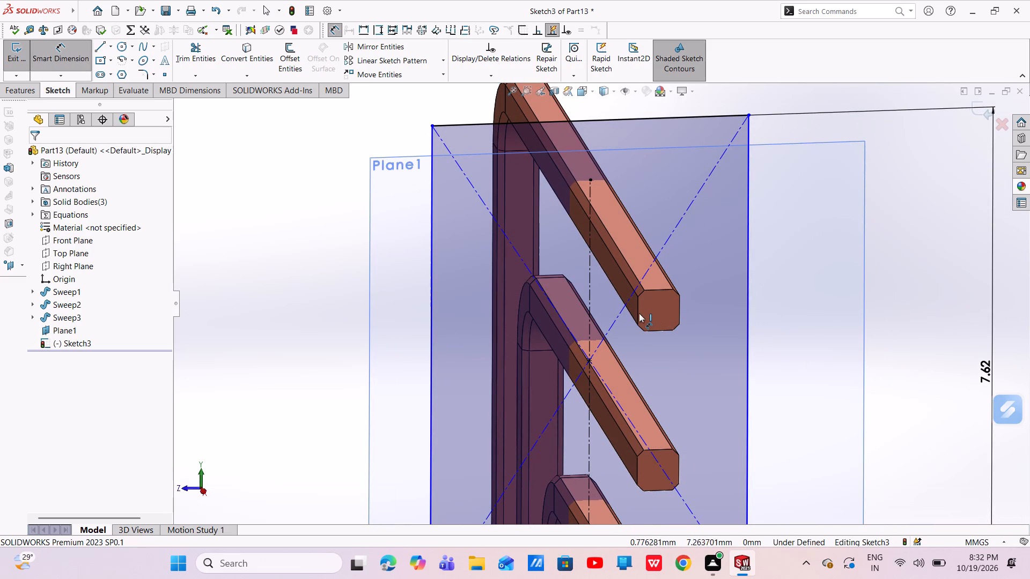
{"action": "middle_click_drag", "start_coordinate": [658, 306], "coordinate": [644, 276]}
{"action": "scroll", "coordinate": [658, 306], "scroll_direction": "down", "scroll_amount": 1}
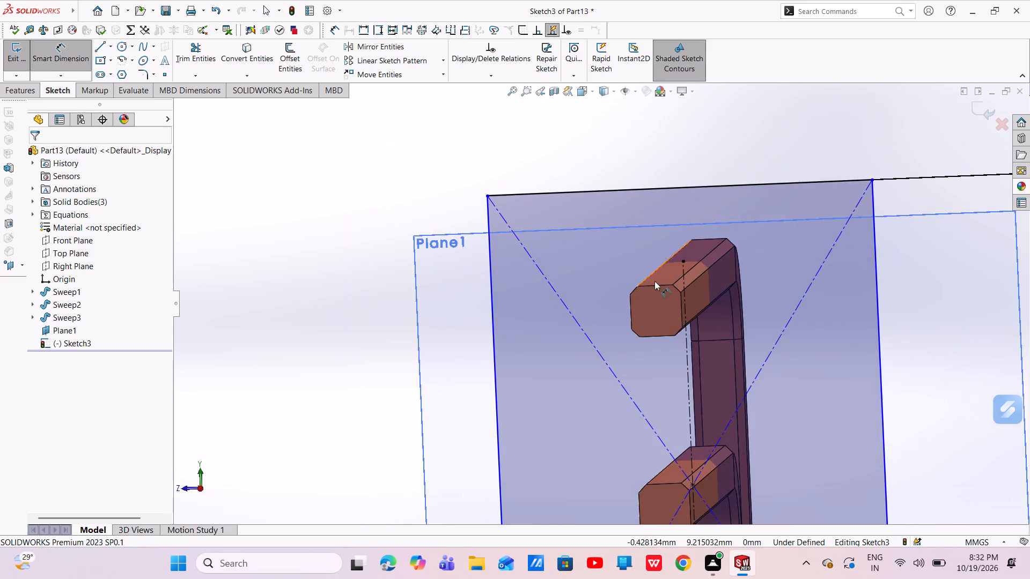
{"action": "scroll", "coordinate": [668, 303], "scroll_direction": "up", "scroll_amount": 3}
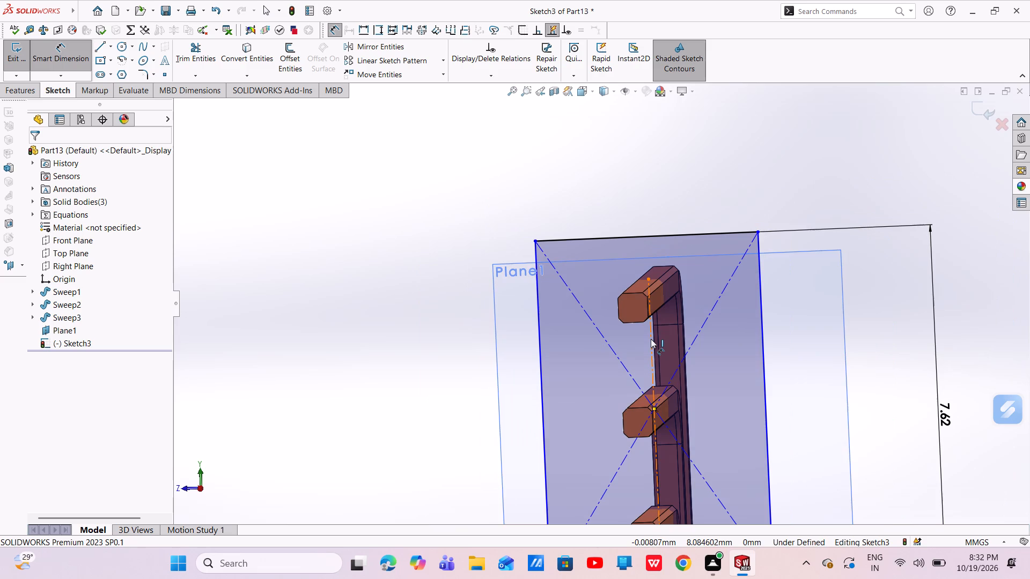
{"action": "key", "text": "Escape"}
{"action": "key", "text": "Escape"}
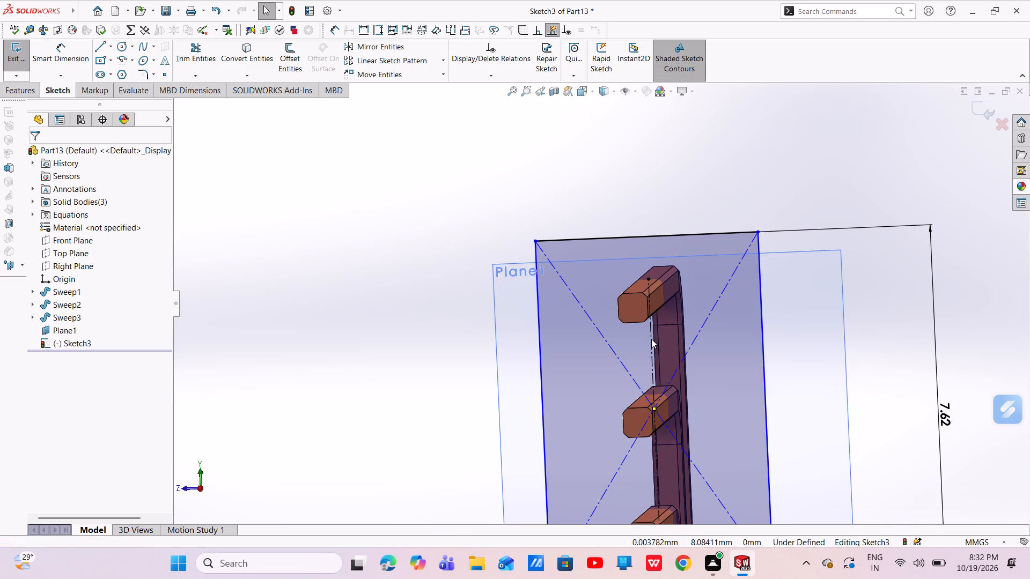
Delete the vertical construction line running through the pin ends.
{"action": "left_click", "coordinate": [651, 339]}
{"action": "right_click", "coordinate": [651, 339]}
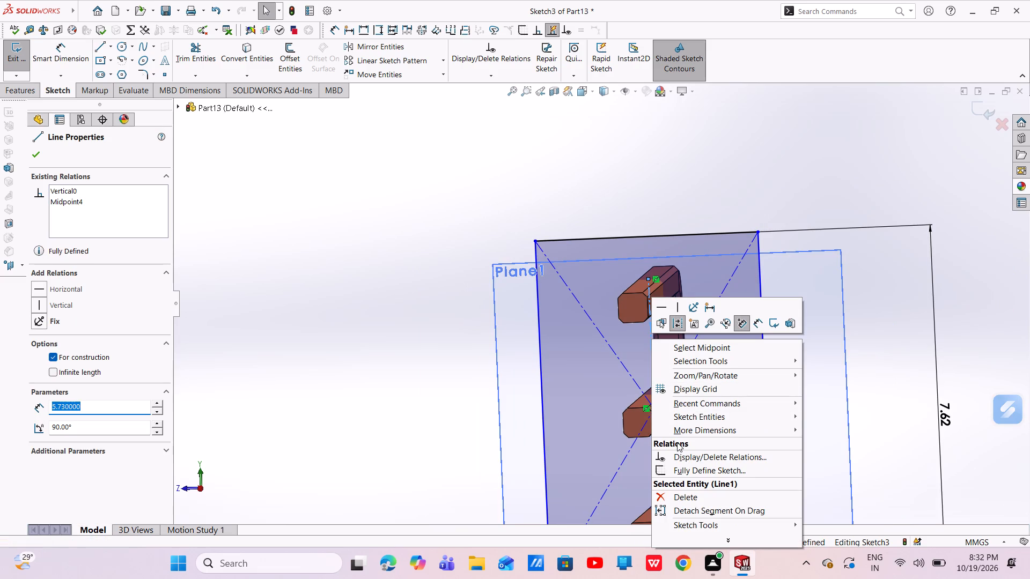
{"action": "left_click", "coordinate": [681, 494]}
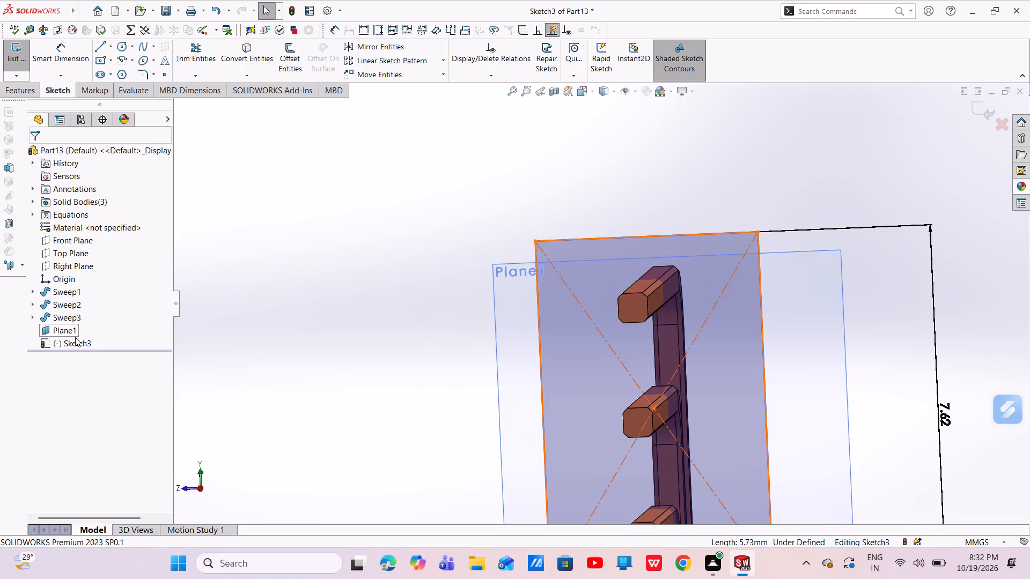
Facing the sketch squarely, draw a vertical line about 6.37 mm long from the top pin end's centre down to the rectangle's bottom edge.
{"action": "left_click", "coordinate": [77, 340]}
{"action": "left_click", "coordinate": [101, 325]}
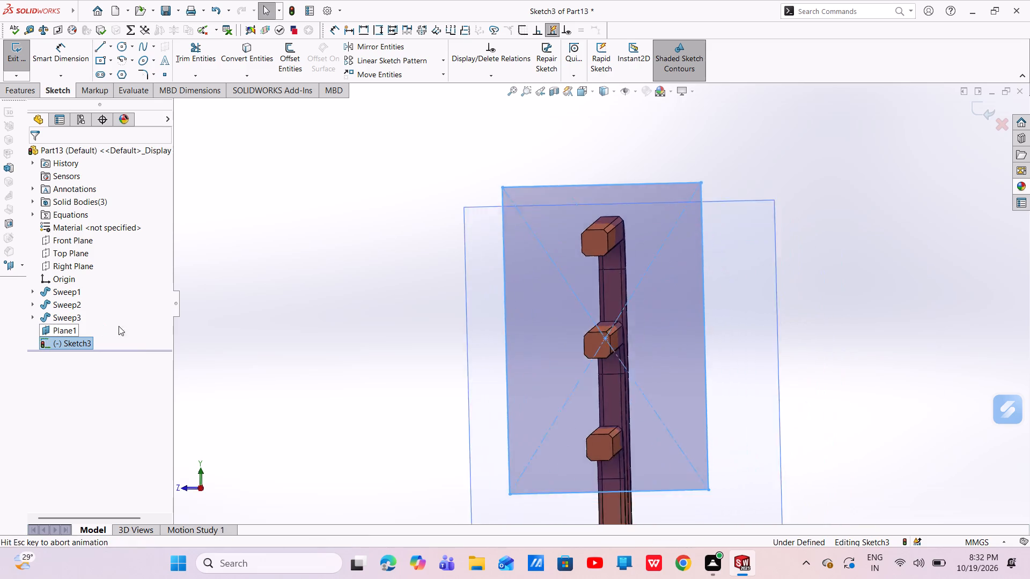
{"action": "key", "text": "Escape"}
{"action": "scroll", "coordinate": [543, 162], "scroll_direction": "down", "scroll_amount": 4}
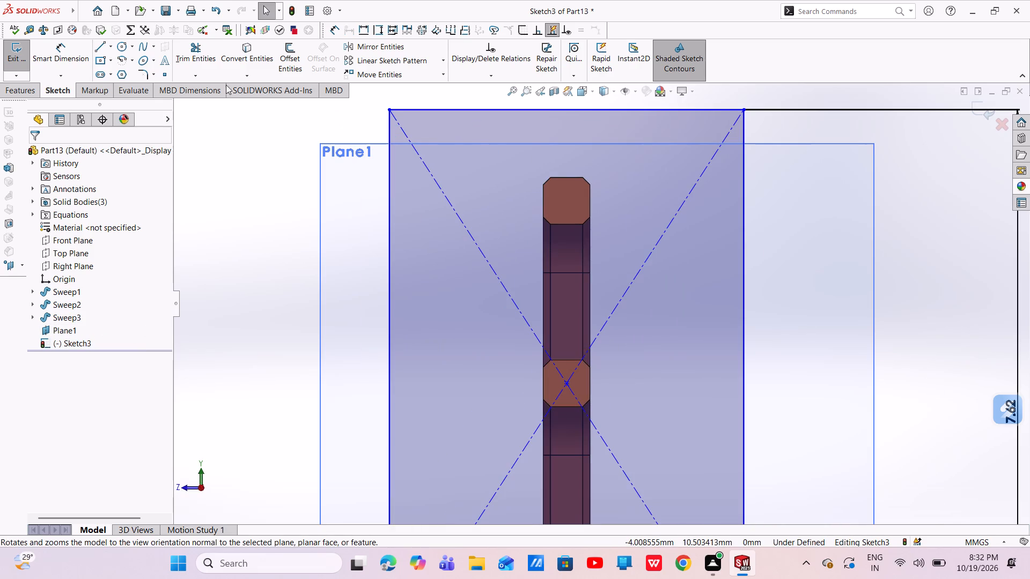
{"action": "left_click", "coordinate": [99, 49]}
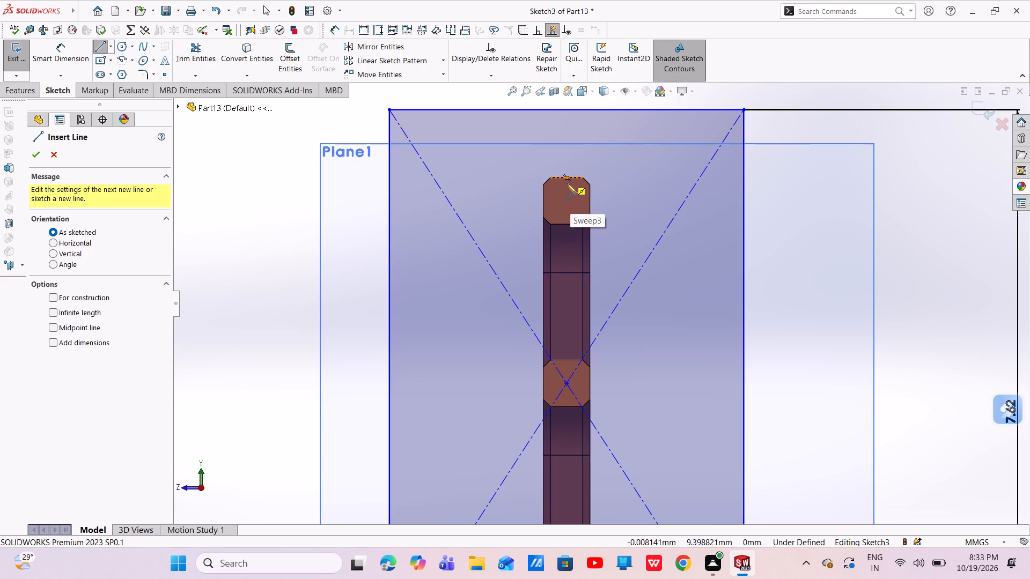
{"action": "left_click", "coordinate": [566, 199]}
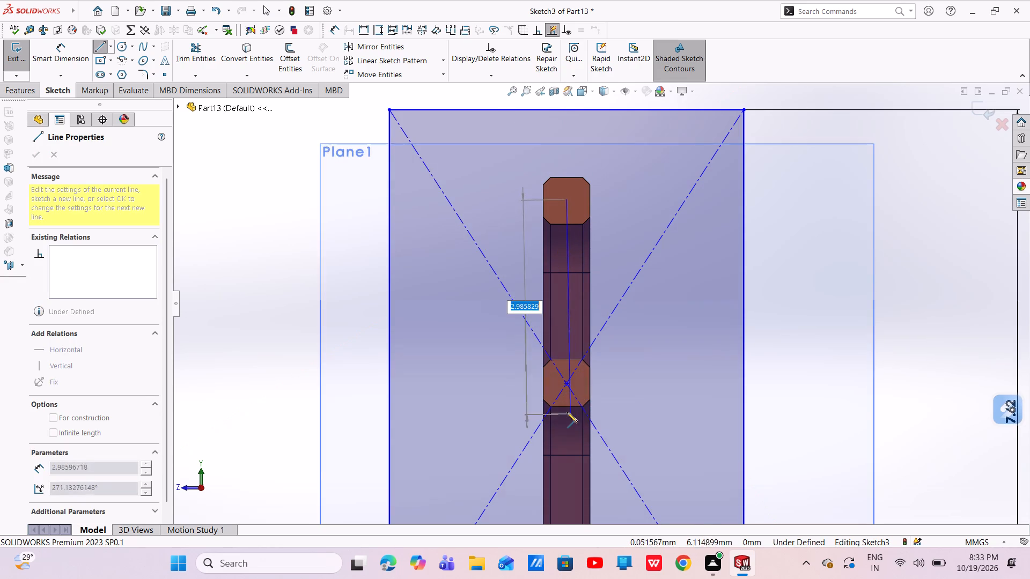
{"action": "scroll", "coordinate": [567, 411], "scroll_direction": "up", "scroll_amount": 2}
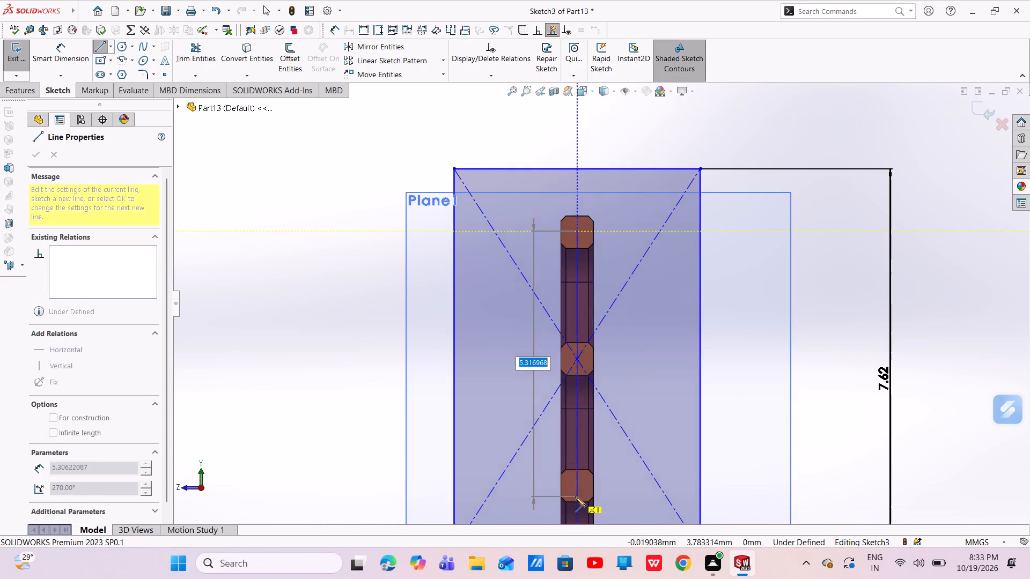
{"action": "scroll", "coordinate": [575, 496], "scroll_direction": "up", "scroll_amount": 3}
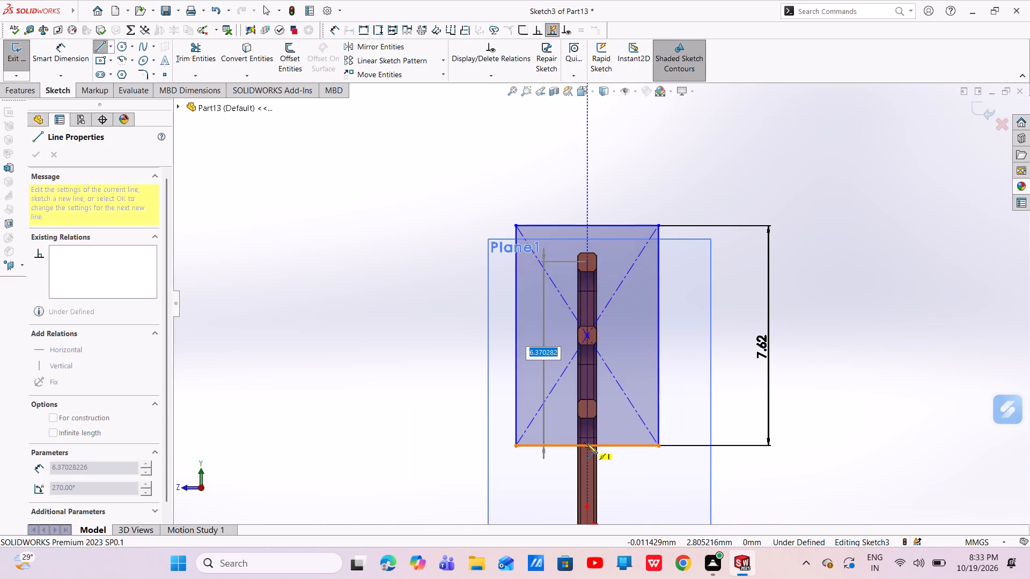
{"action": "left_click", "coordinate": [587, 443]}
{"action": "right_click", "coordinate": [587, 443]}
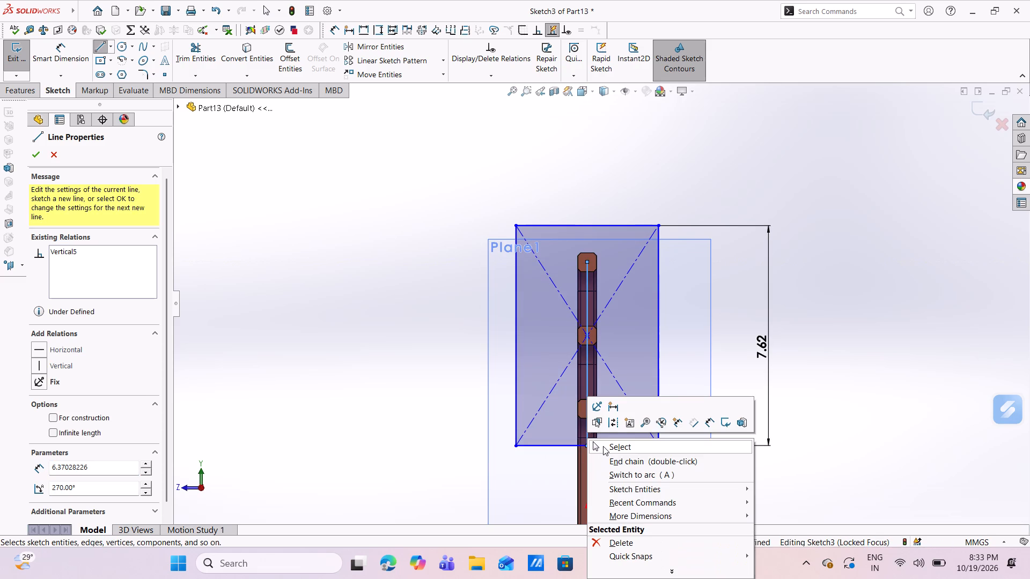
{"action": "left_click", "coordinate": [614, 419]}
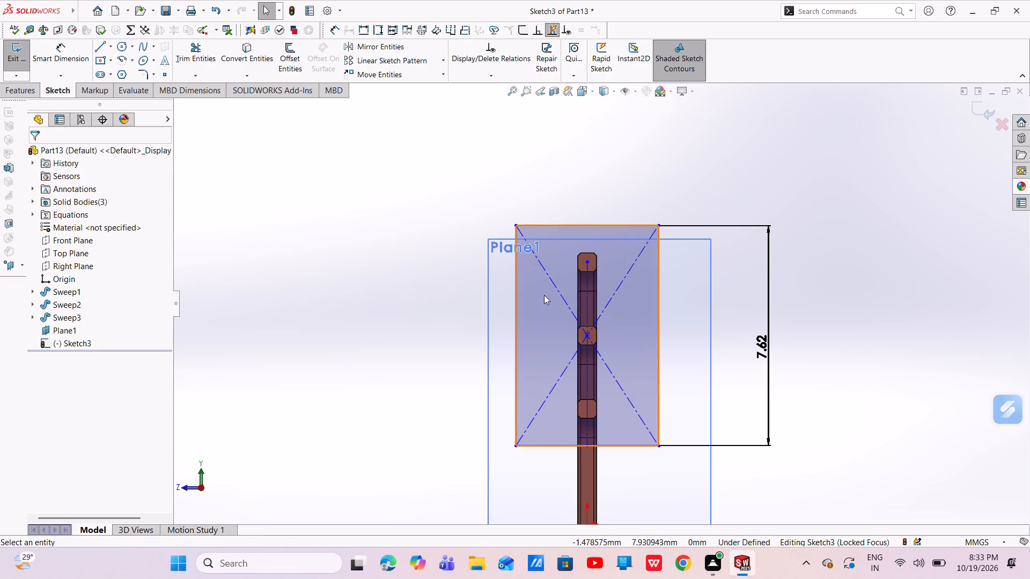
Dimension the vertical line's upper endpoint 1.27 mm from the rectangle's top edge.
{"action": "scroll", "coordinate": [592, 253], "scroll_direction": "down", "scroll_amount": 4}
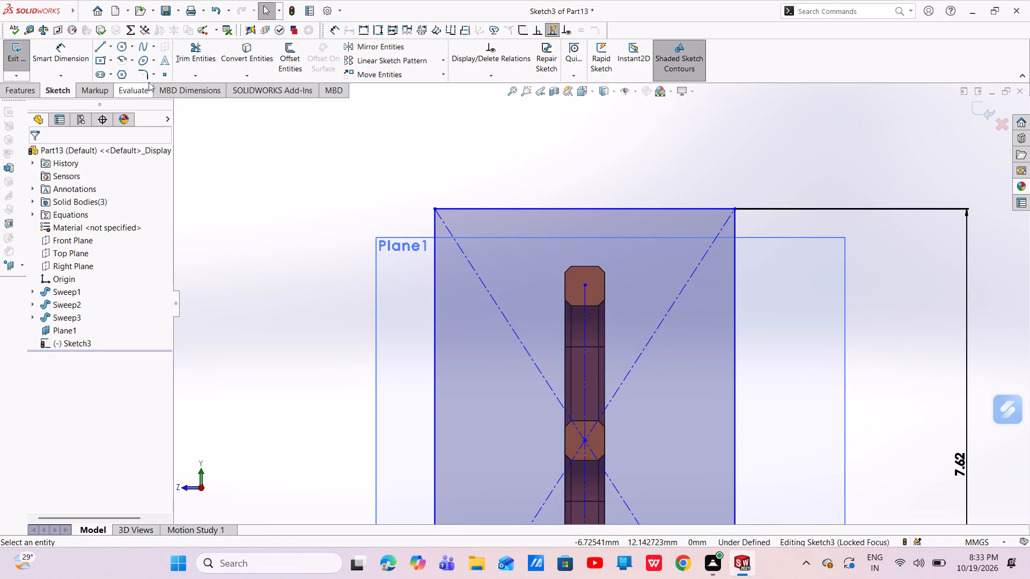
{"action": "left_click", "coordinate": [64, 51]}
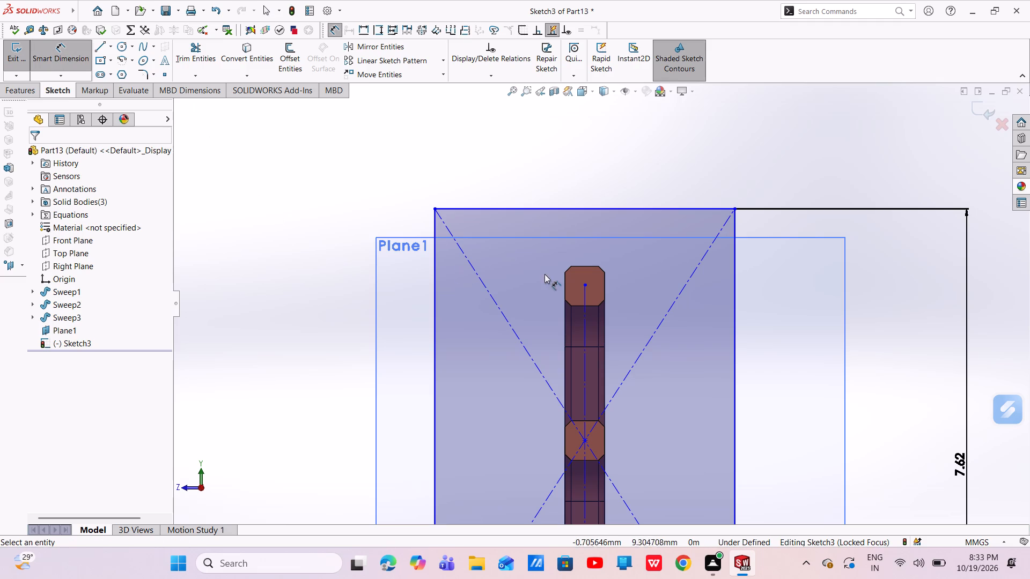
{"action": "left_click", "coordinate": [585, 286]}
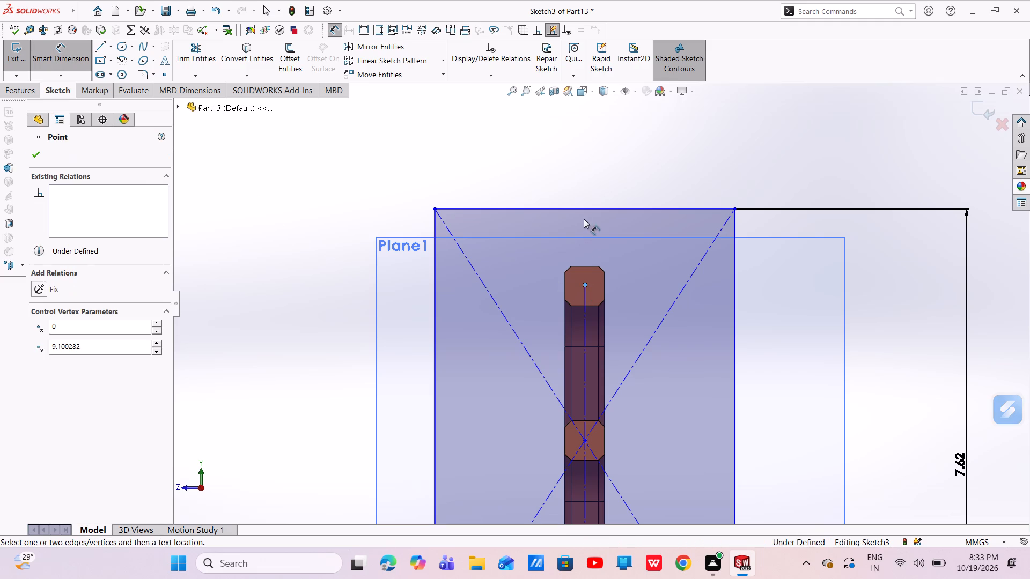
{"action": "left_click", "coordinate": [583, 206]}
{"action": "left_click", "coordinate": [308, 228]}
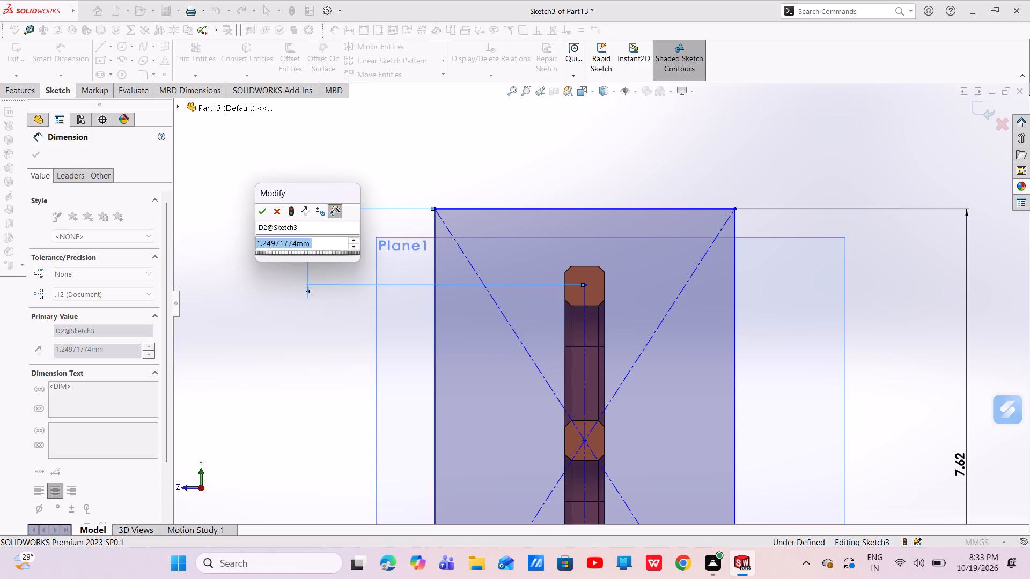
{"action": "key", "text": "BackSpace"}
{"action": "type", "text": "1.27"}
{"action": "key", "text": "Return"}
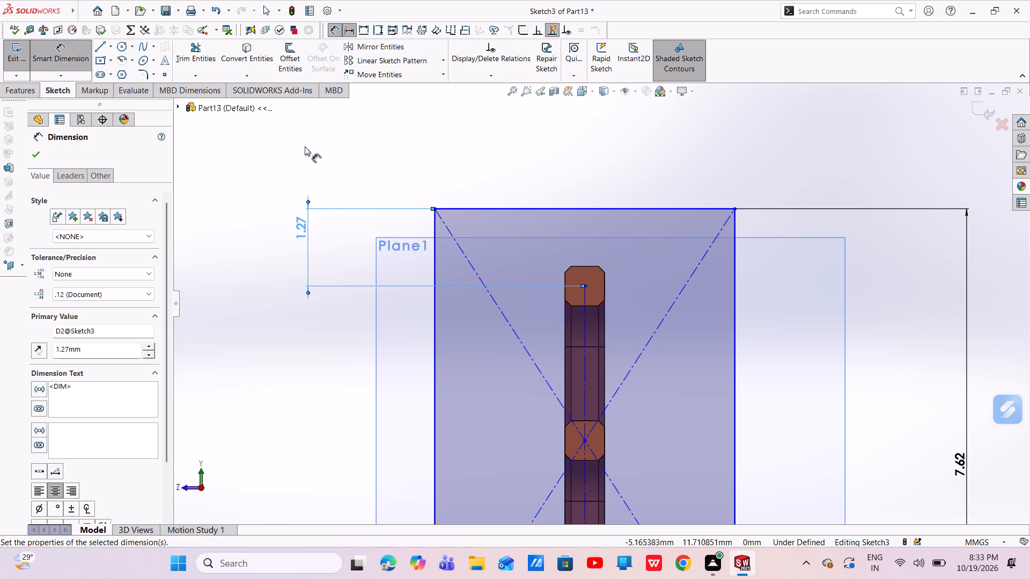
{"action": "left_click", "coordinate": [551, 205]}
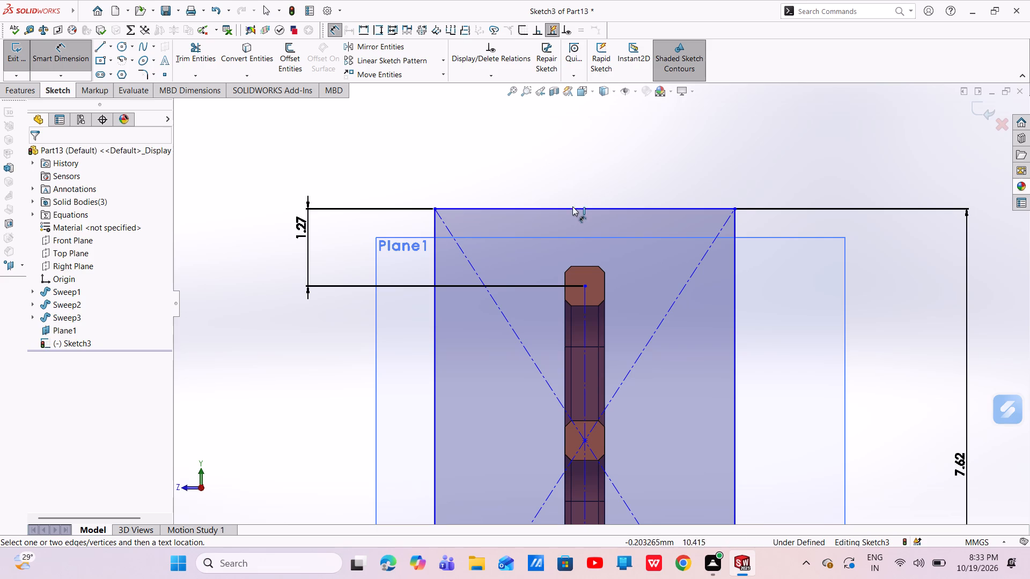
Dimension the rectangle's top edge and set its width to 2.54 mm.
{"action": "left_click", "coordinate": [573, 208]}
{"action": "left_click", "coordinate": [568, 157]}
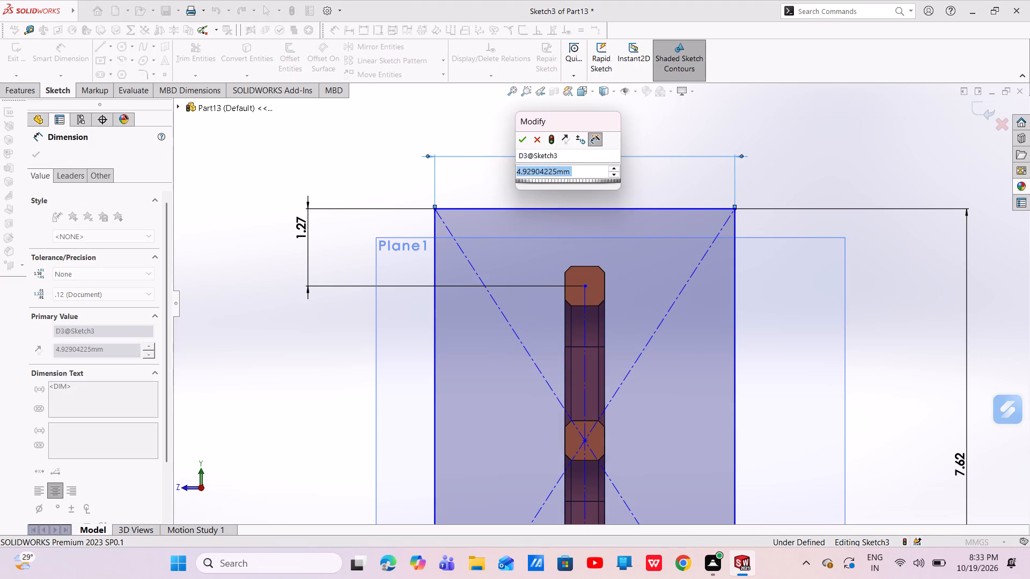
{"action": "key", "text": "BackSpace"}
{"action": "type", "text": "2.54"}
{"action": "key", "text": "Return"}
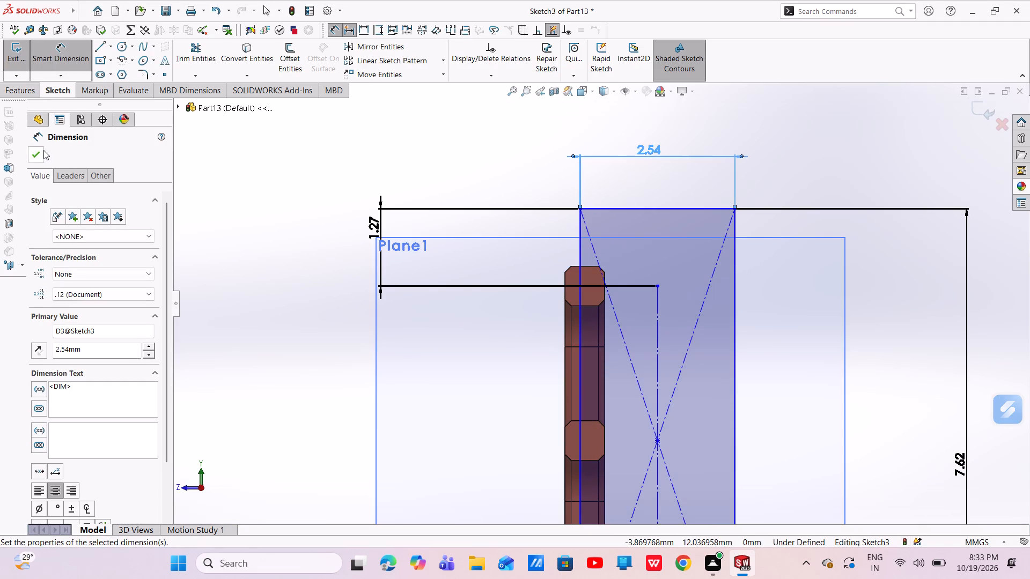
{"action": "left_click", "coordinate": [41, 152]}
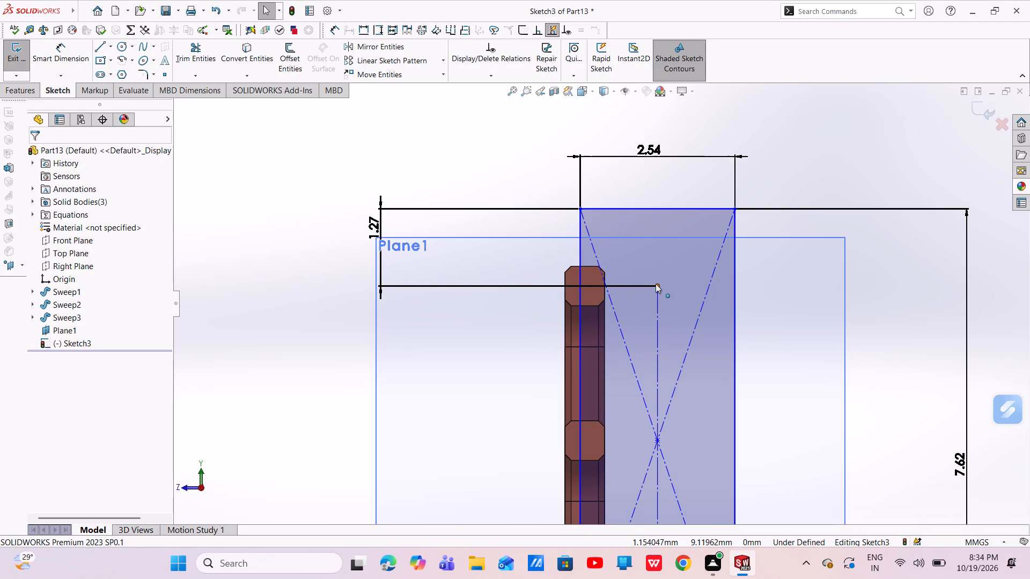
Move the rectangle by its centre point onto the centre of the middle pin's end so it surrounds the pins.
{"action": "left_click", "coordinate": [656, 284]}
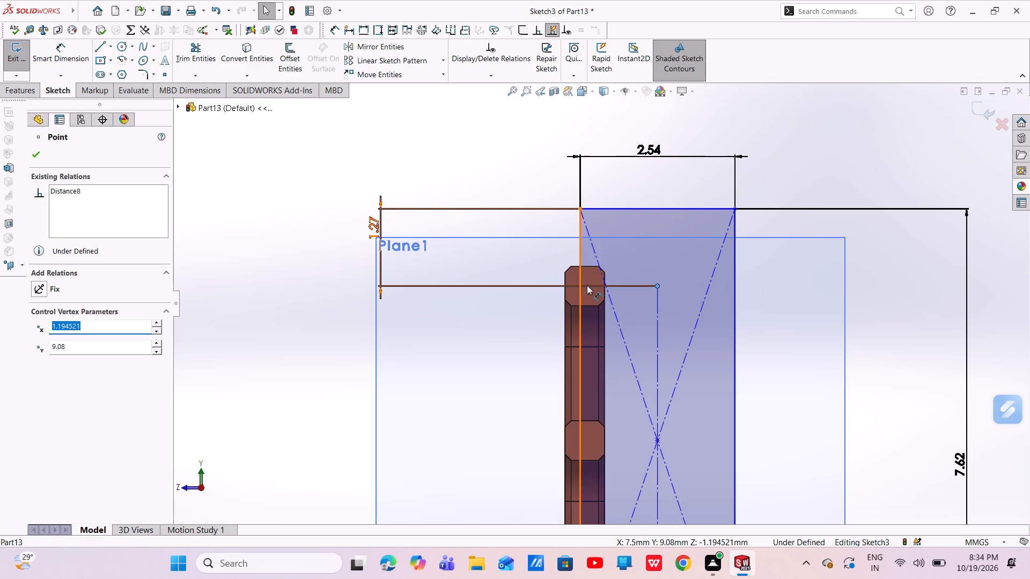
{"action": "scroll", "coordinate": [630, 290], "scroll_direction": "up", "scroll_amount": 3}
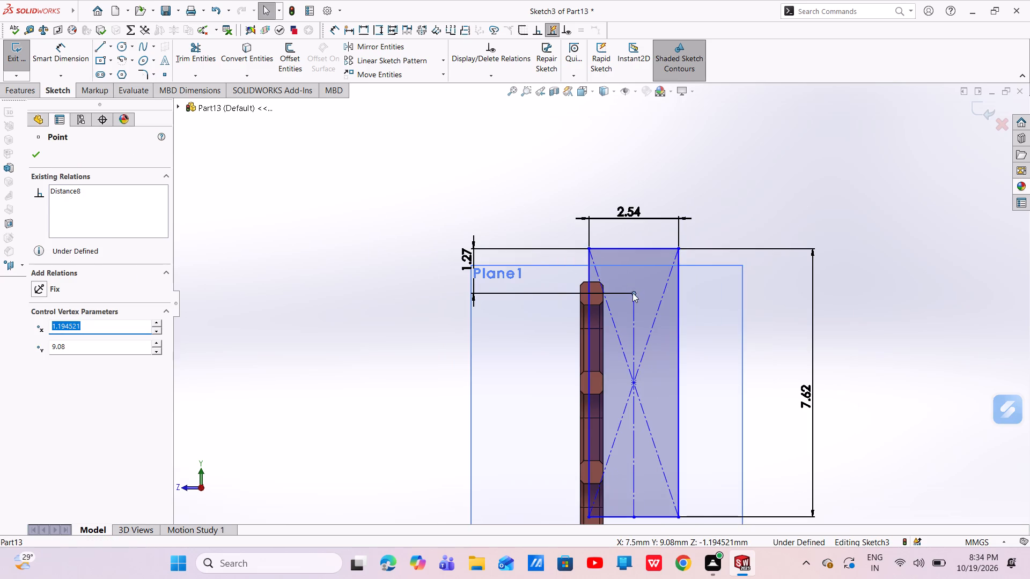
{"action": "key", "text": "Escape"}
{"action": "key", "text": "Escape"}
{"action": "left_click", "coordinate": [634, 383]}
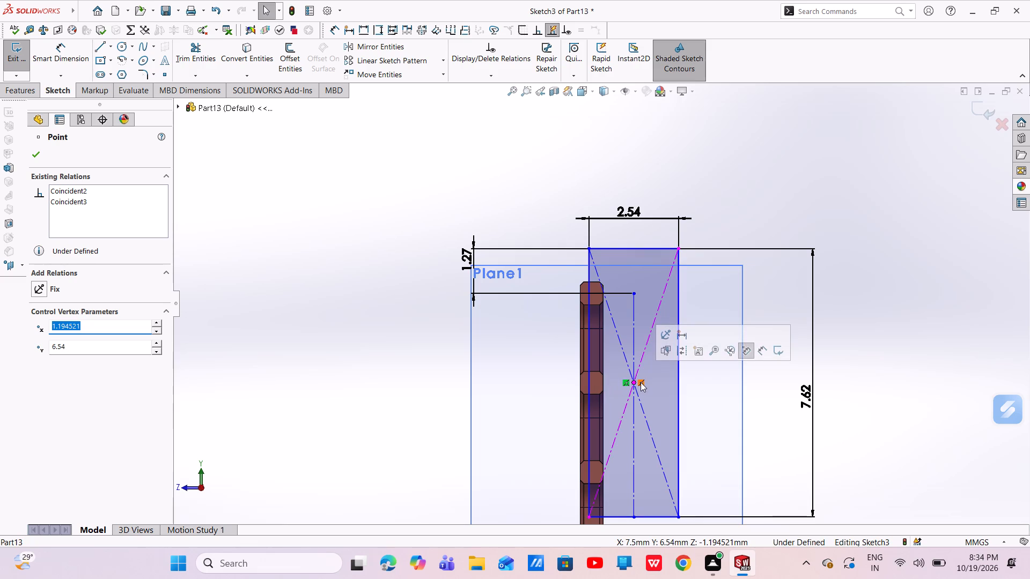
{"action": "left_click_drag", "start_coordinate": [634, 382], "coordinate": [596, 380]}
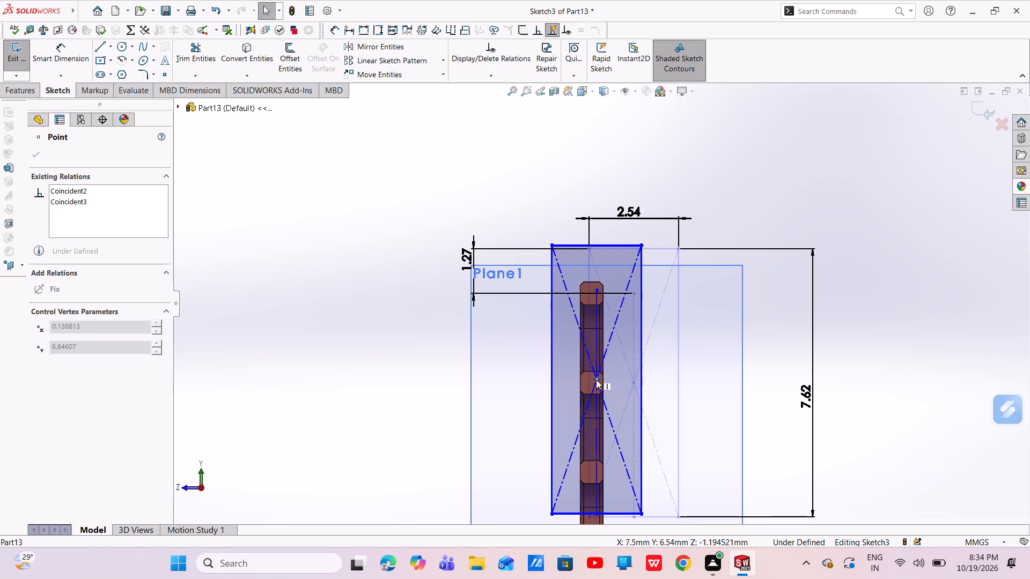
{"action": "left_click_drag", "start_coordinate": [596, 380], "coordinate": [590, 382]}
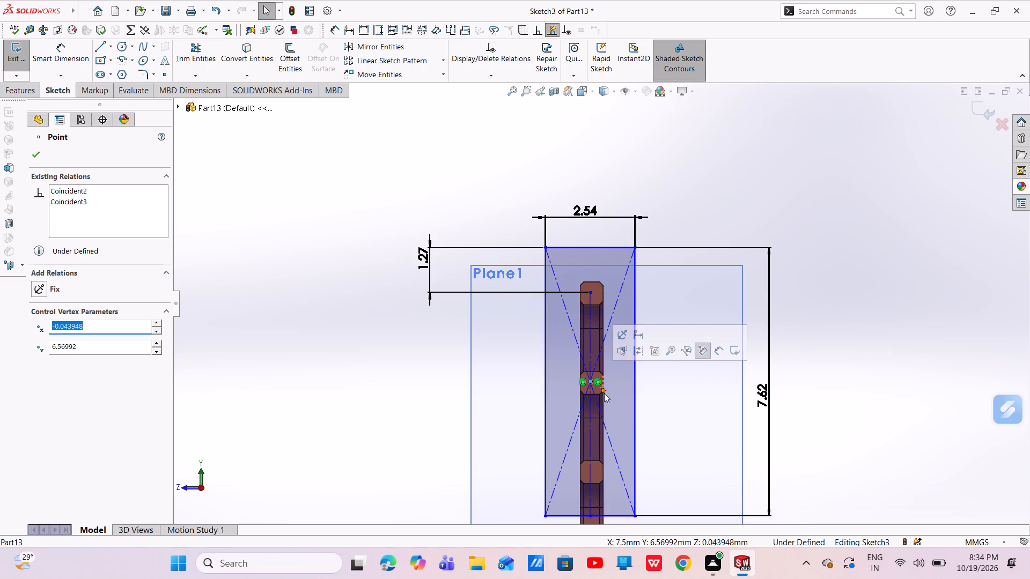
{"action": "key", "text": "Escape"}
{"action": "key", "text": "Escape"}
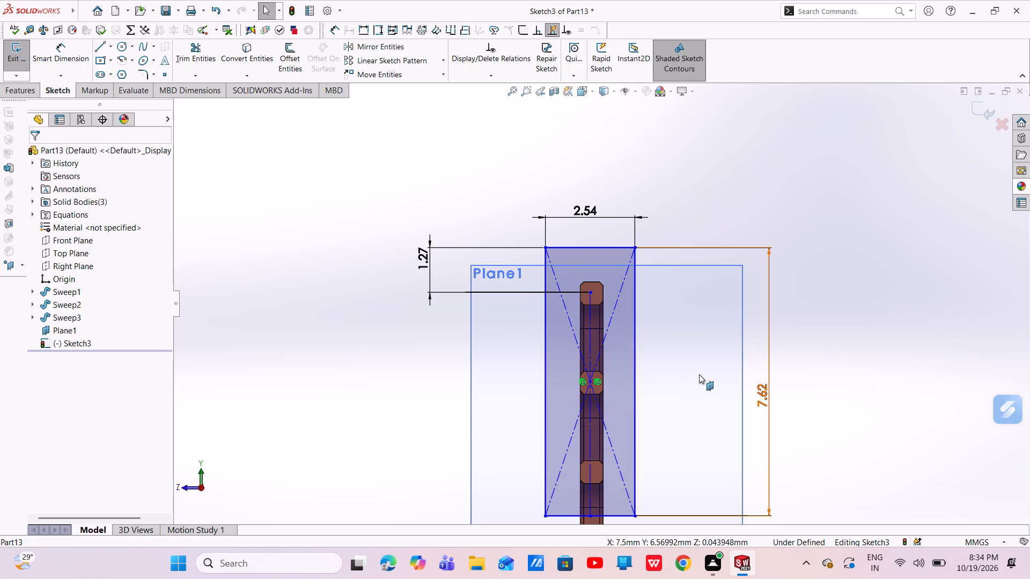
Chamfer both top corners of the rectangle with an equal-distance sketch chamfer of 0.5 mm.
{"action": "scroll", "coordinate": [699, 373], "scroll_direction": "up", "scroll_amount": 2}
{"action": "scroll", "coordinate": [667, 466], "scroll_direction": "down", "scroll_amount": 2}
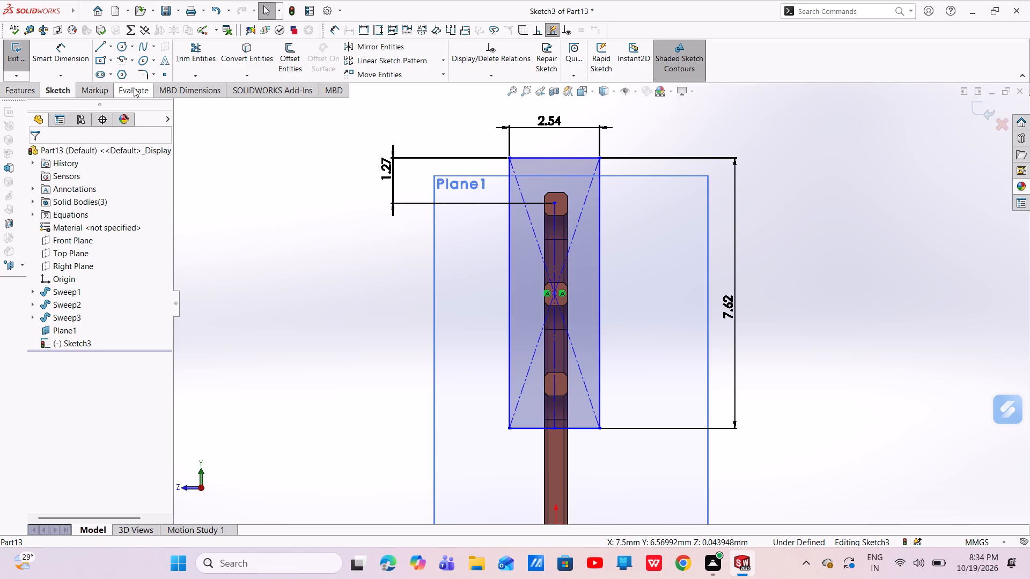
{"action": "left_click", "coordinate": [156, 72]}
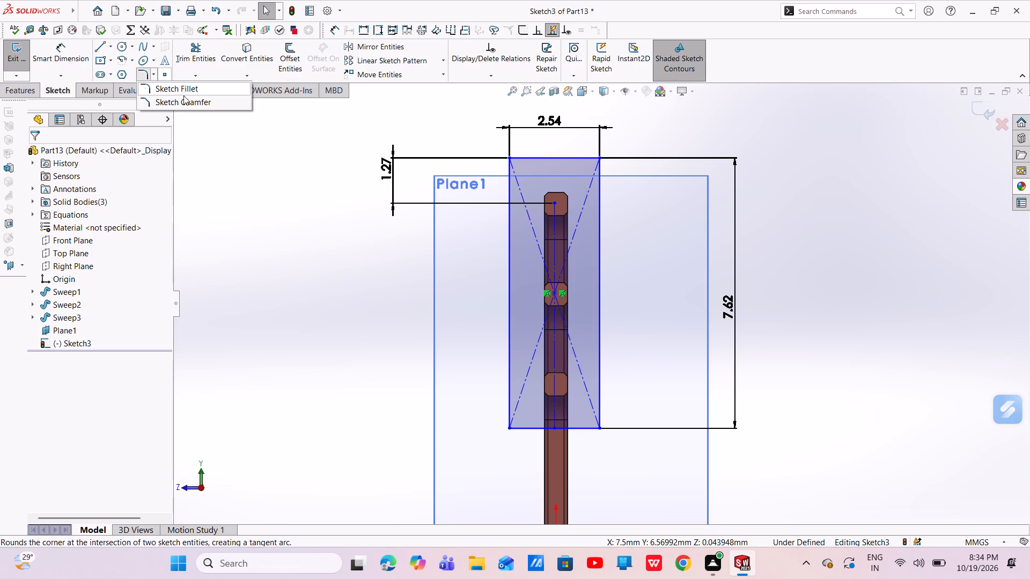
{"action": "left_click", "coordinate": [186, 101]}
{"action": "key", "text": "BackSpace"}
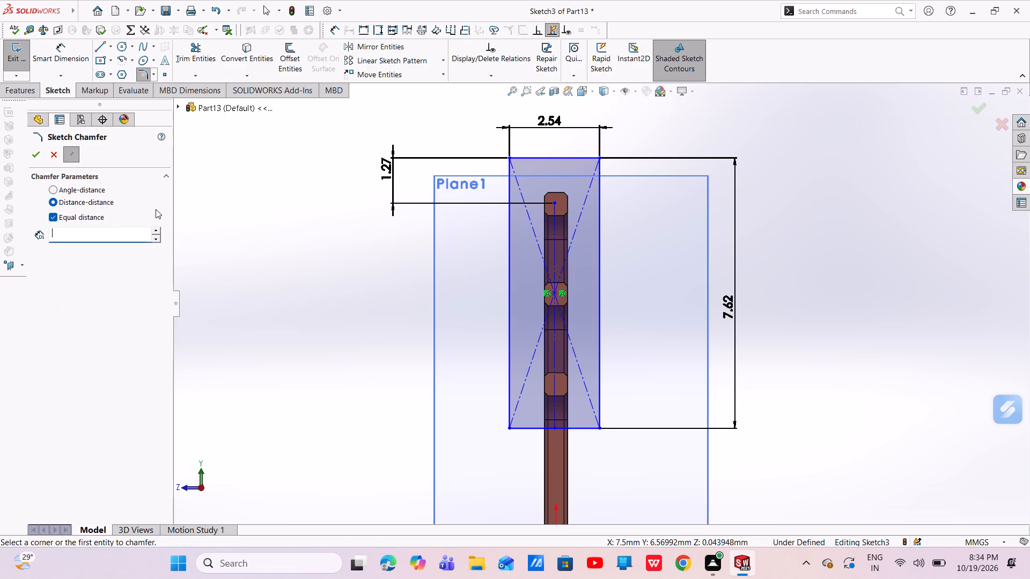
{"action": "type", "text": "0.5"}
{"action": "key", "text": "Return"}
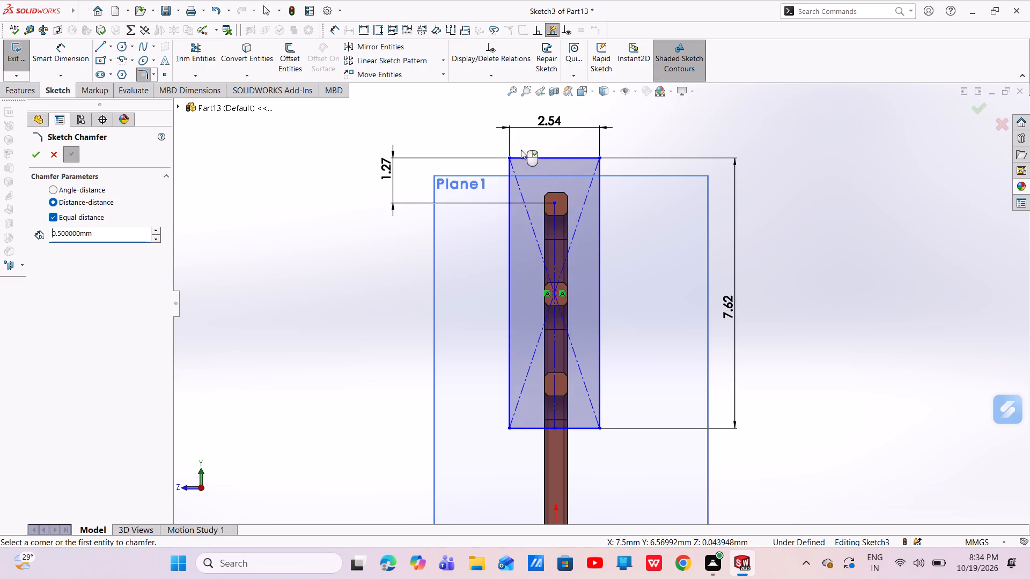
{"action": "scroll", "coordinate": [519, 150], "scroll_direction": "down", "scroll_amount": 4}
{"action": "left_click", "coordinate": [529, 207]}
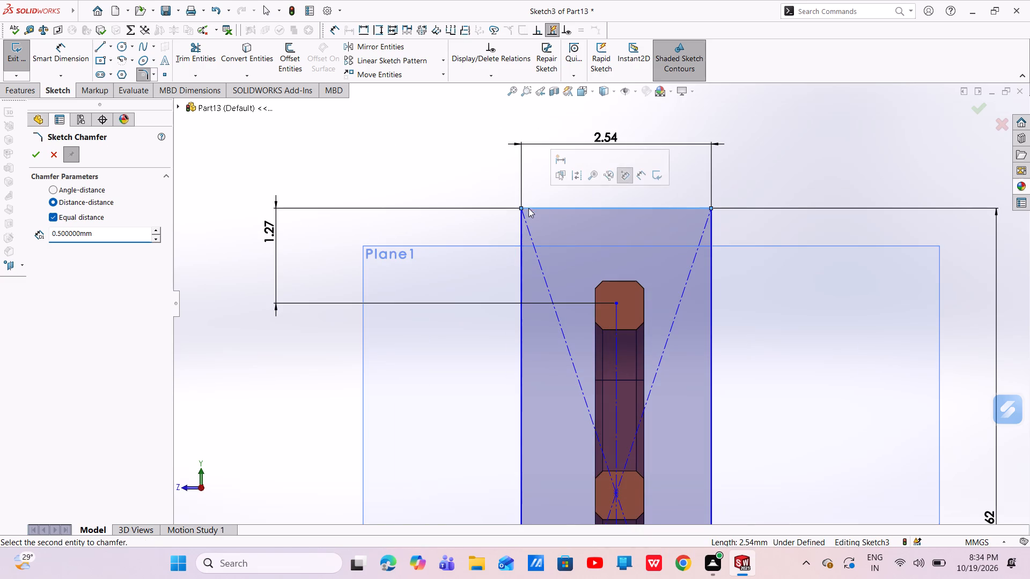
{"action": "left_click", "coordinate": [521, 221]}
{"action": "scroll", "coordinate": [592, 228], "scroll_direction": "up", "scroll_amount": 3}
{"action": "scroll", "coordinate": [668, 264], "scroll_direction": "down", "scroll_amount": 4}
{"action": "left_click", "coordinate": [645, 271]}
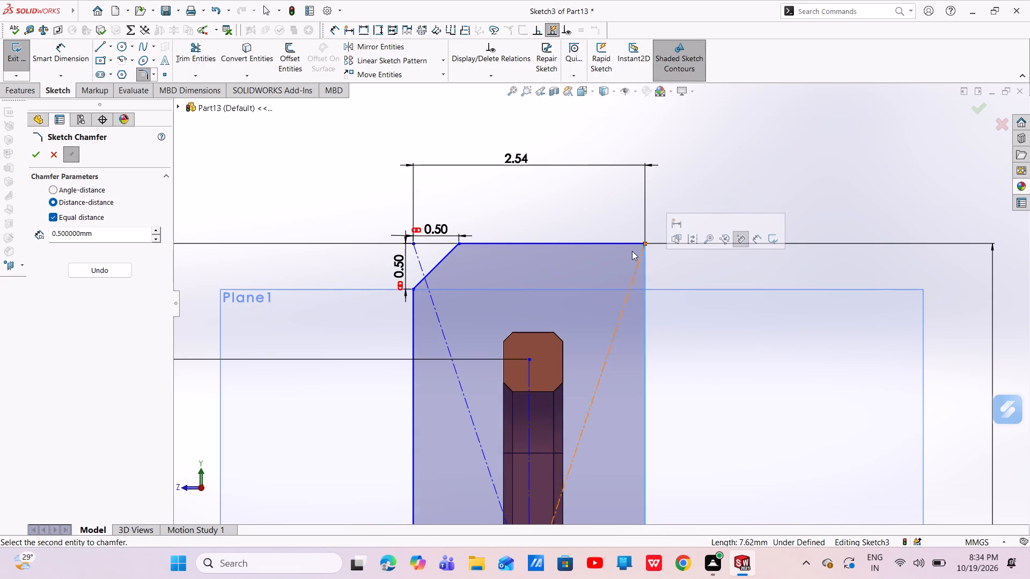
{"action": "left_click", "coordinate": [624, 242]}
Chamfer both bottom corners of the rectangle with the same 0.5 mm equal distance, accepting the loss of sketch constraints.
{"action": "scroll", "coordinate": [633, 295], "scroll_direction": "up", "scroll_amount": 8}
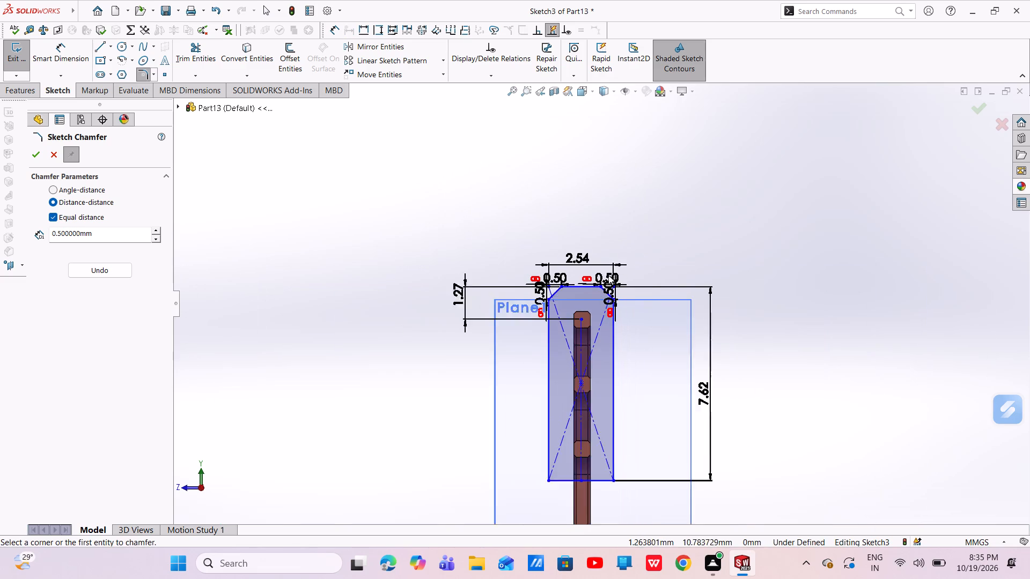
{"action": "scroll", "coordinate": [600, 451], "scroll_direction": "down", "scroll_amount": 7}
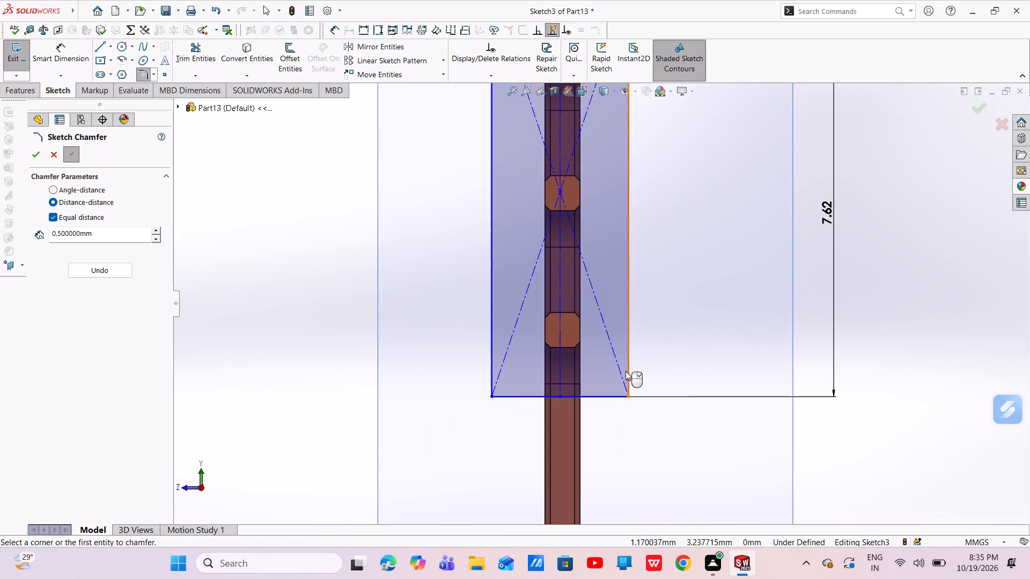
{"action": "left_click", "coordinate": [628, 372]}
{"action": "left_click", "coordinate": [619, 395]}
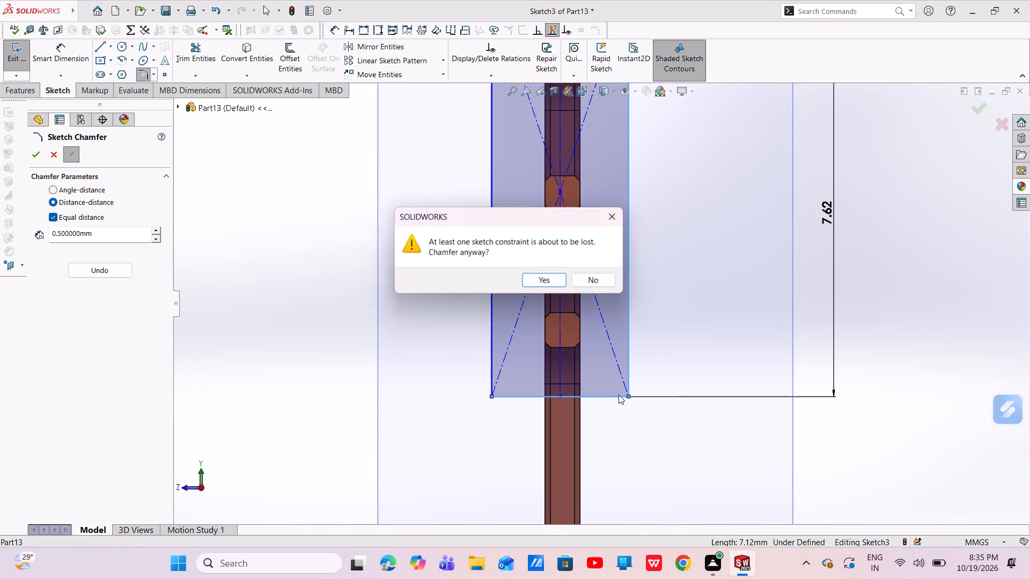
{"action": "left_click", "coordinate": [551, 278]}
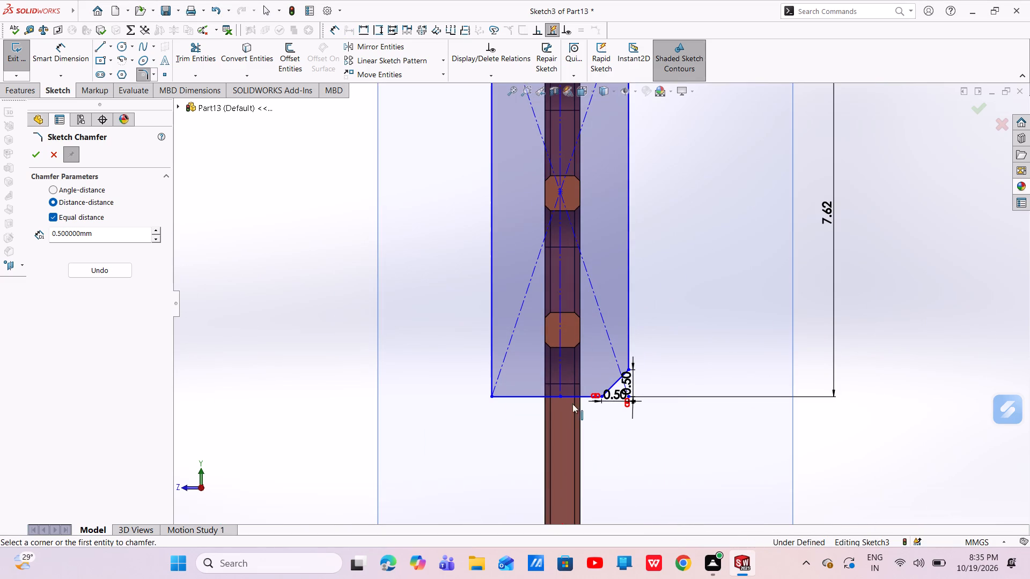
{"action": "left_click", "coordinate": [513, 396]}
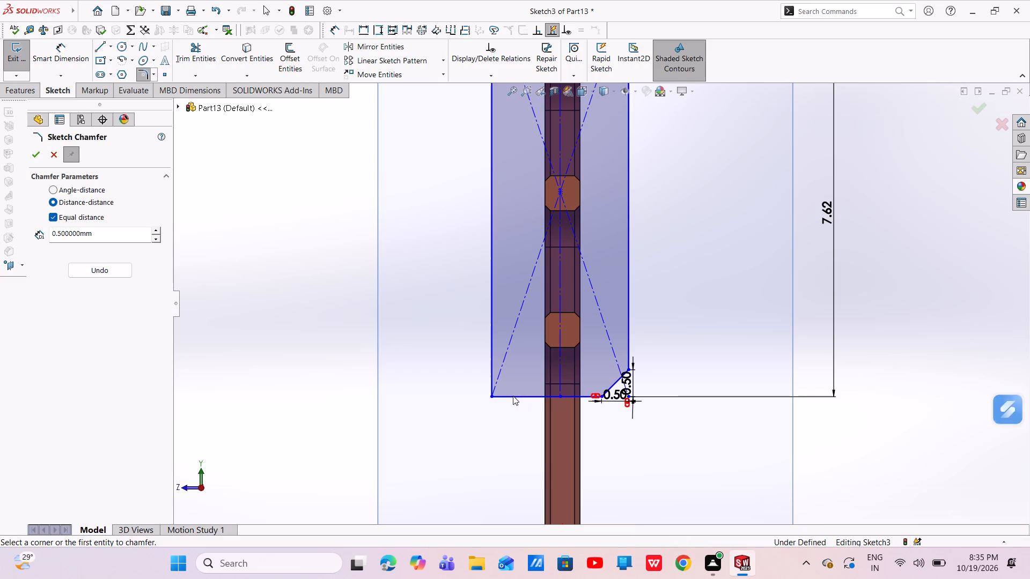
{"action": "left_click", "coordinate": [491, 373]}
{"action": "right_click", "coordinate": [462, 321]}
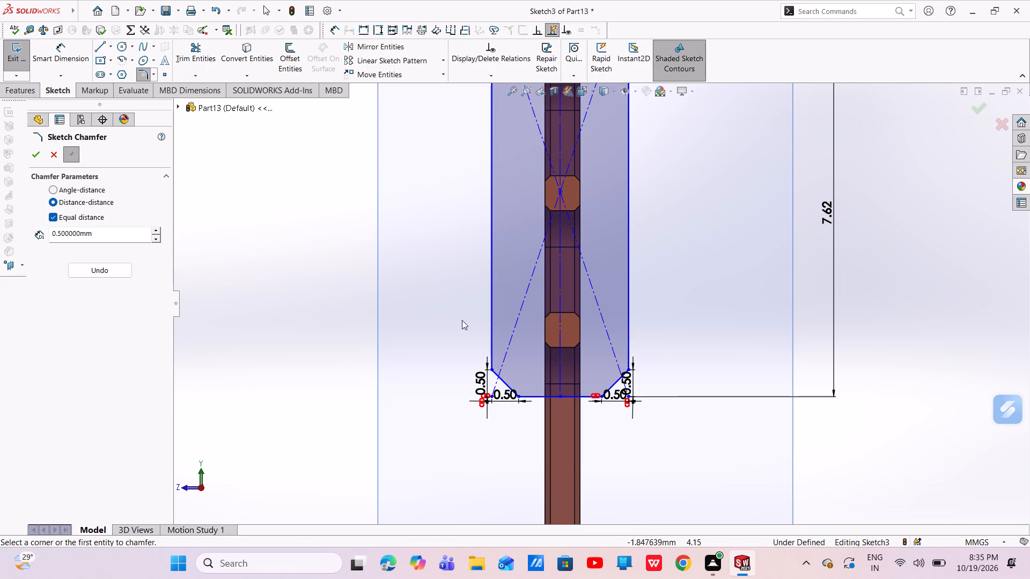
{"action": "left_click", "coordinate": [32, 152]}
{"action": "left_click", "coordinate": [36, 151]}
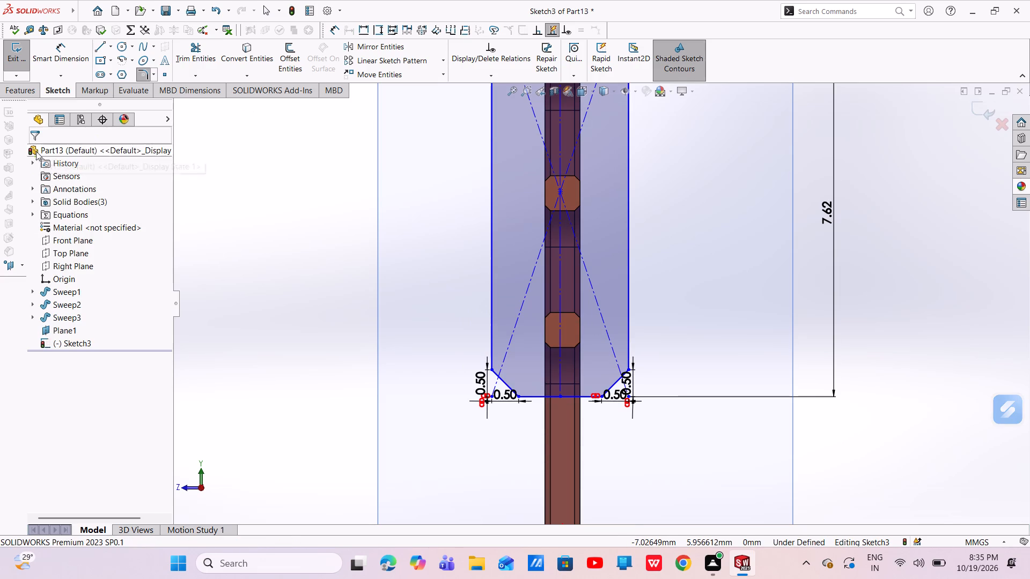
Extrude the chamfered housing profile as a blind boss 2.5 mm deep toward the free ends of the horizontal pin legs, with merged result.
{"action": "scroll", "coordinate": [660, 280], "scroll_direction": "up", "scroll_amount": 3}
{"action": "middle_click_drag", "start_coordinate": [654, 257], "coordinate": [645, 325]}
{"action": "scroll", "coordinate": [645, 325], "scroll_direction": "down", "scroll_amount": 6}
{"action": "scroll", "coordinate": [632, 283], "scroll_direction": "up", "scroll_amount": 4}
{"action": "middle_click_drag", "start_coordinate": [616, 294], "coordinate": [543, 283]}
{"action": "scroll", "coordinate": [484, 269], "scroll_direction": "up", "scroll_amount": 4}
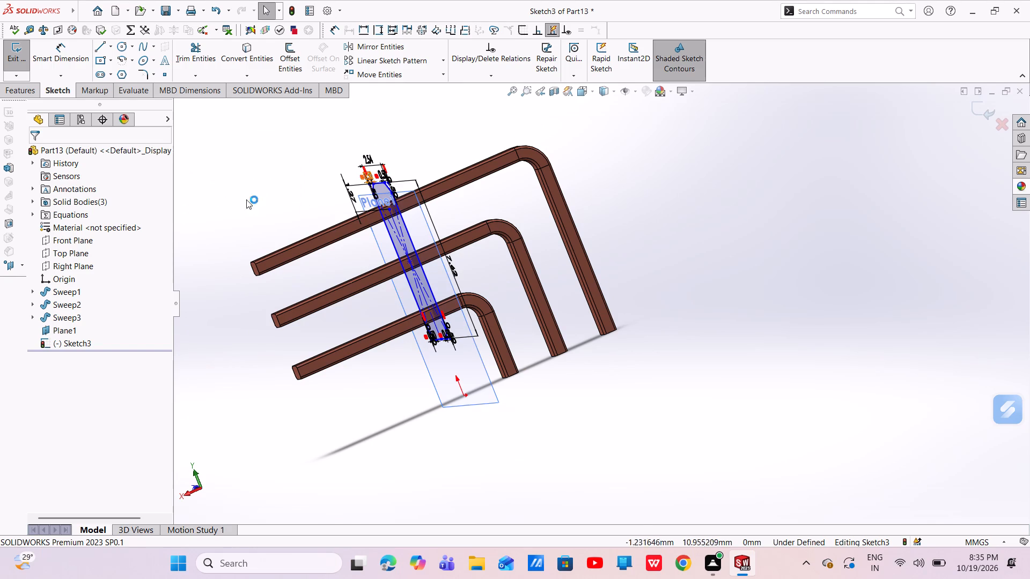
{"action": "left_click", "coordinate": [12, 87]}
{"action": "left_click", "coordinate": [9, 45]}
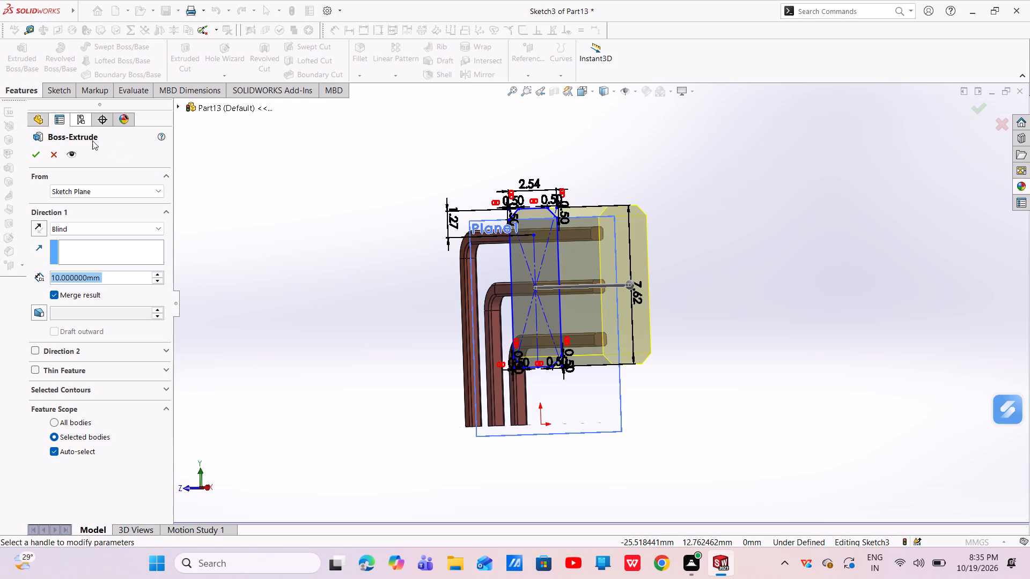
{"action": "scroll", "coordinate": [335, 305], "scroll_direction": "down", "scroll_amount": 1}
{"action": "middle_click_drag", "start_coordinate": [333, 303], "coordinate": [236, 293]}
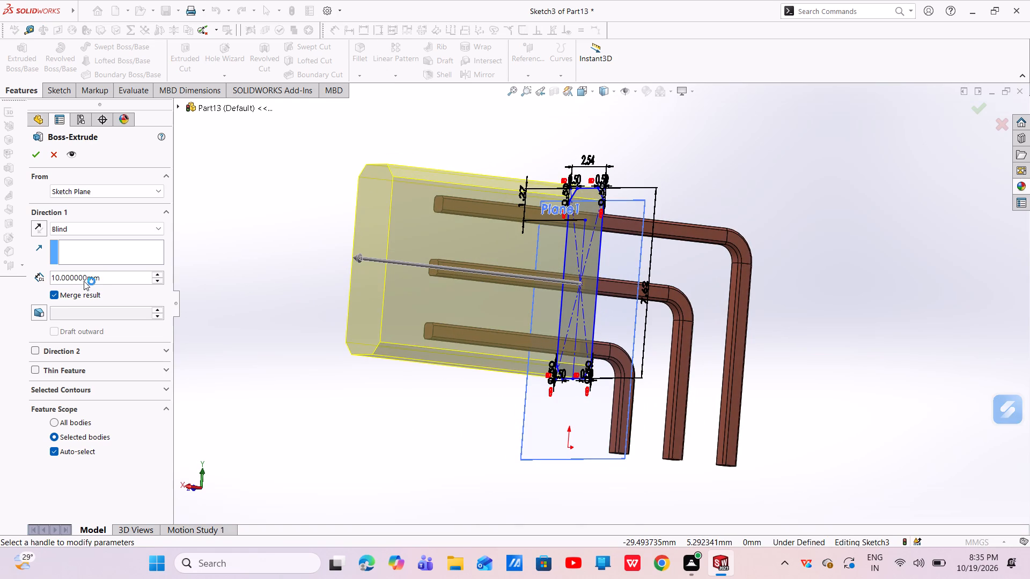
{"action": "left_click_drag", "start_coordinate": [101, 276], "coordinate": [64, 281]}
{"action": "key", "text": "BackSpace"}
{"action": "type", "text": "2.5"}
{"action": "key", "text": "Return"}
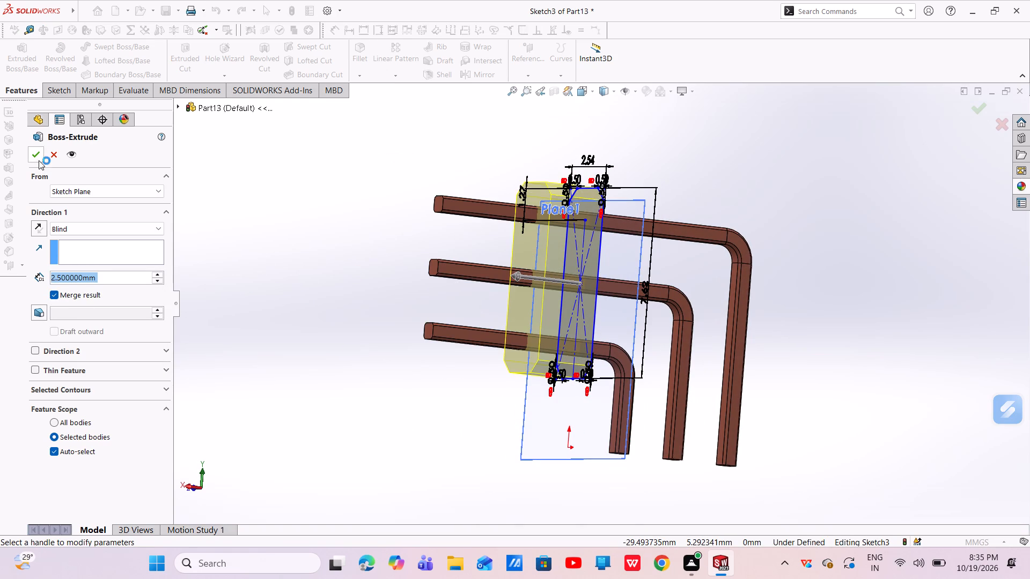
{"action": "left_click", "coordinate": [34, 157]}
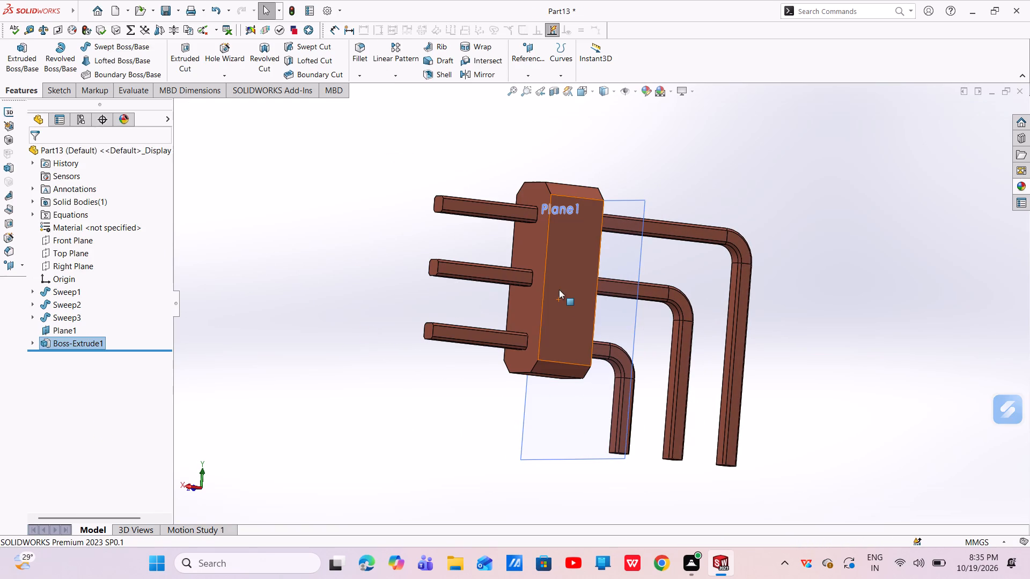
Apply the light grey standard colour swatch (red value 192) as the appearance of the whole body through the housing extrusion.
{"action": "middle_click_drag", "start_coordinate": [536, 272], "coordinate": [555, 313]}
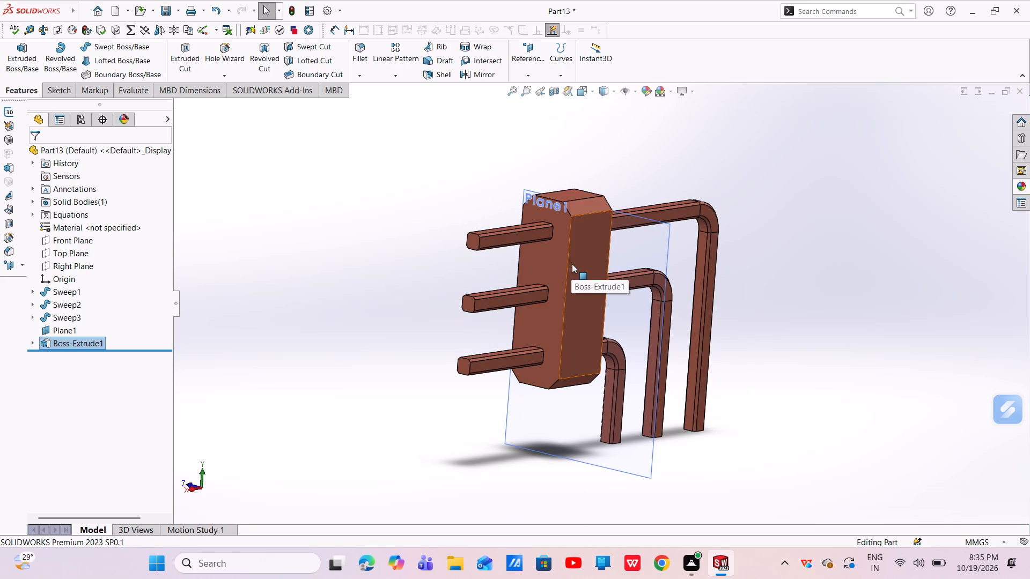
{"action": "left_click", "coordinate": [83, 345]}
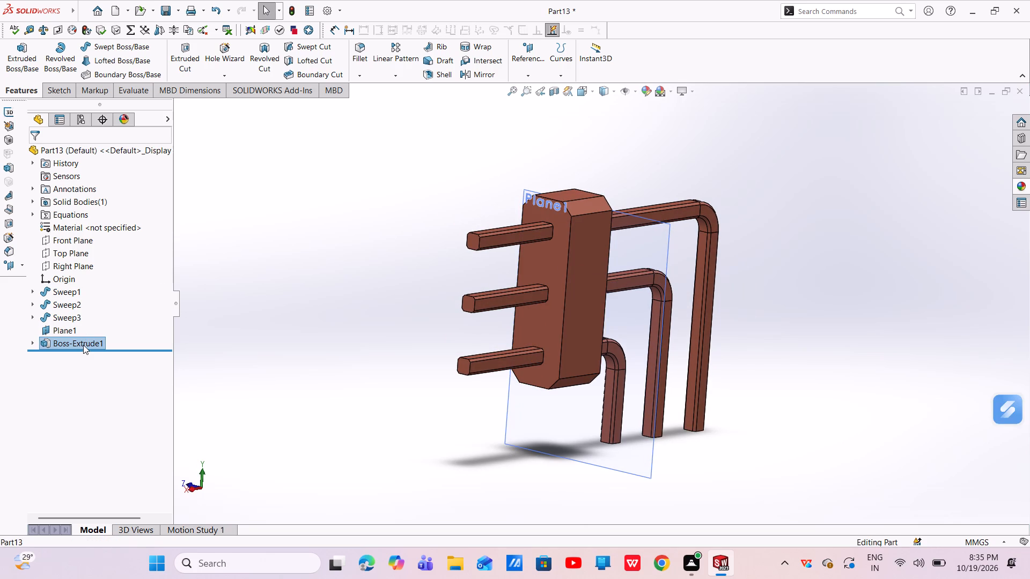
{"action": "left_click", "coordinate": [119, 348]}
{"action": "left_click", "coordinate": [107, 342]}
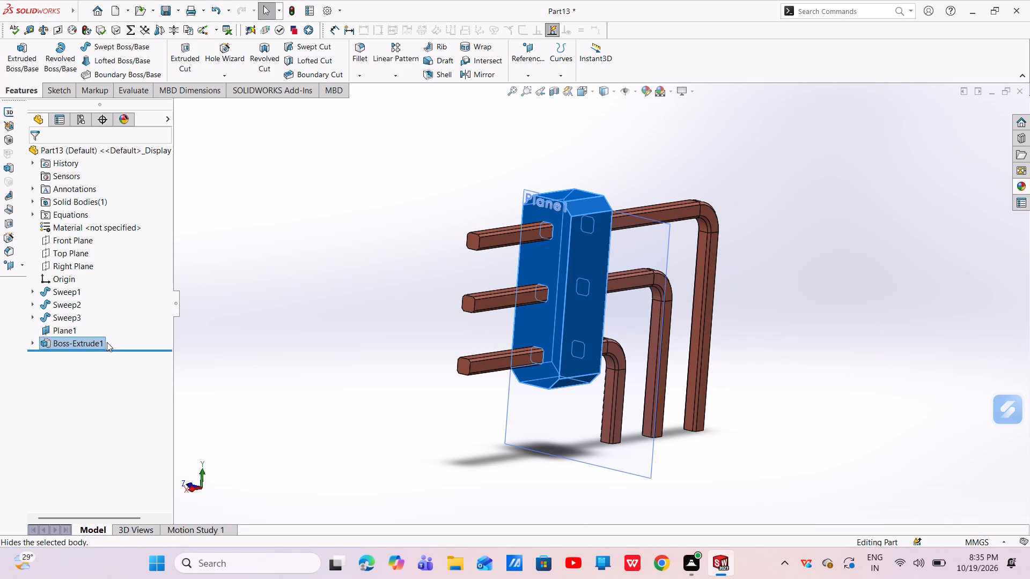
{"action": "left_click", "coordinate": [91, 340]}
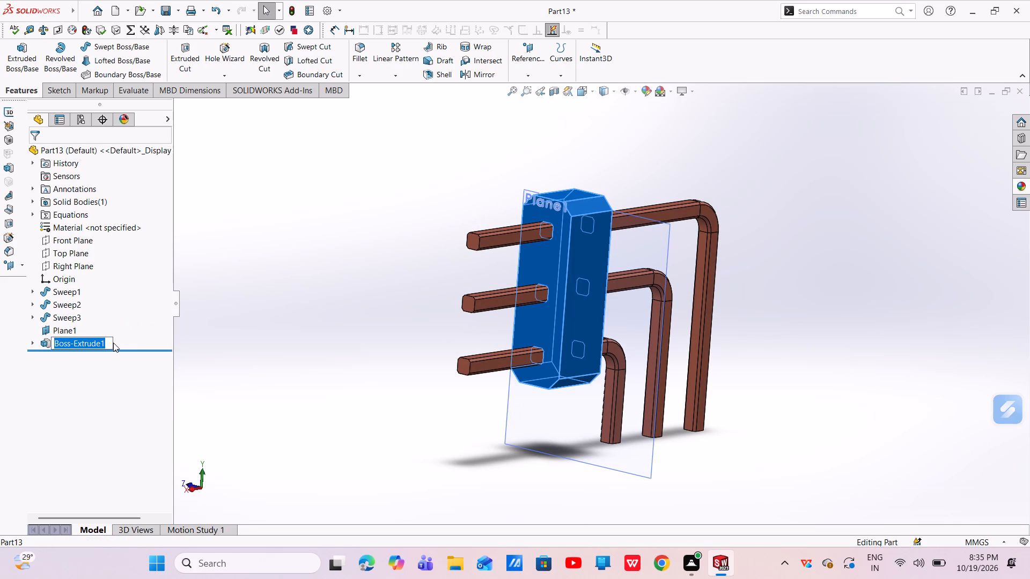
{"action": "left_click", "coordinate": [114, 342]}
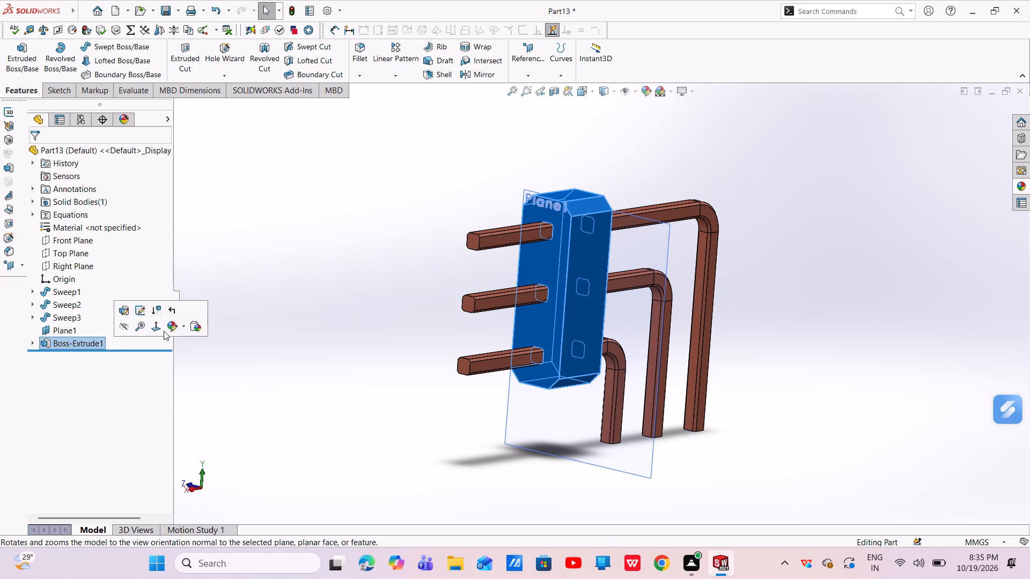
{"action": "left_click", "coordinate": [171, 327]}
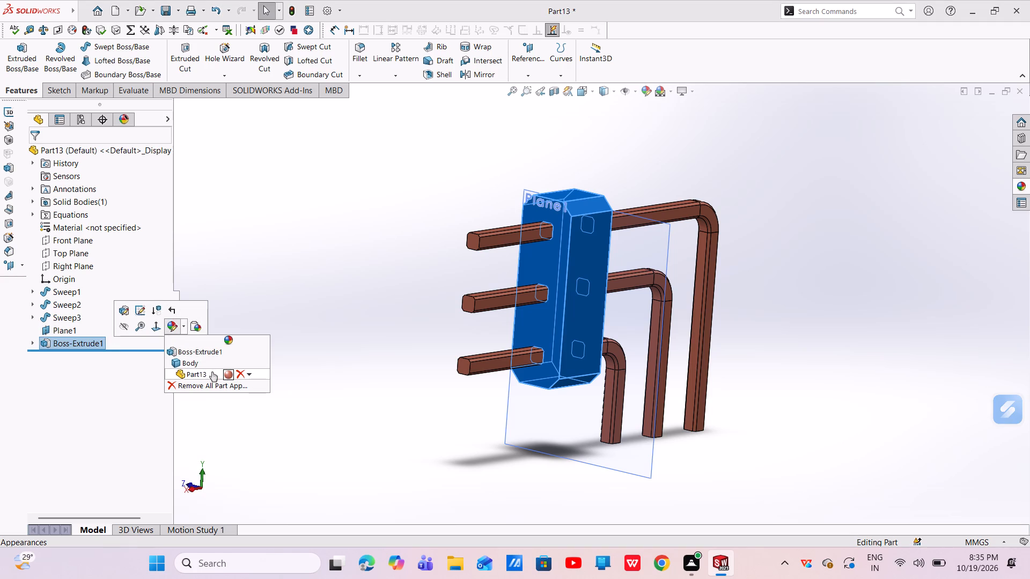
{"action": "left_click", "coordinate": [194, 361]}
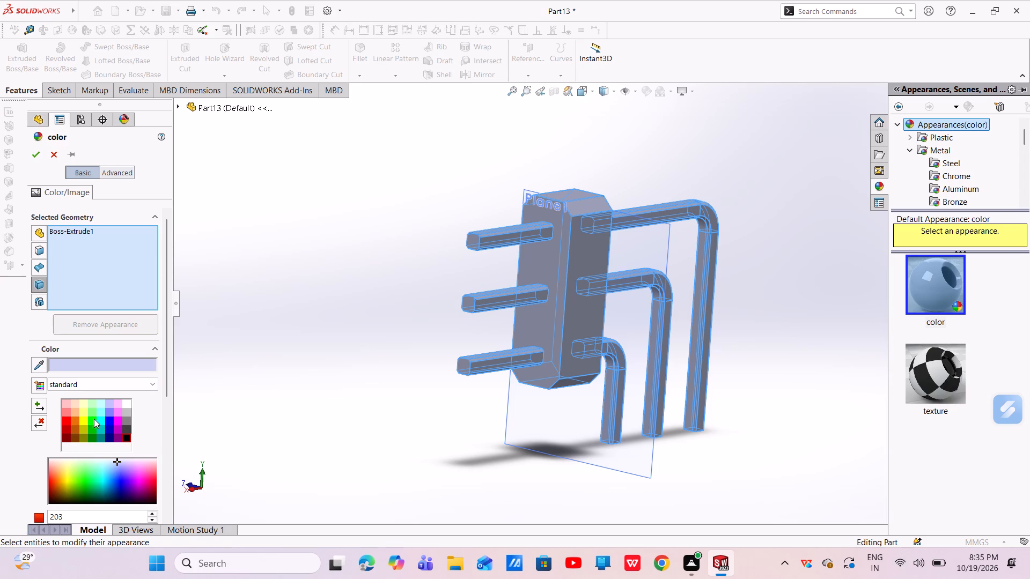
{"action": "left_click", "coordinate": [126, 412]}
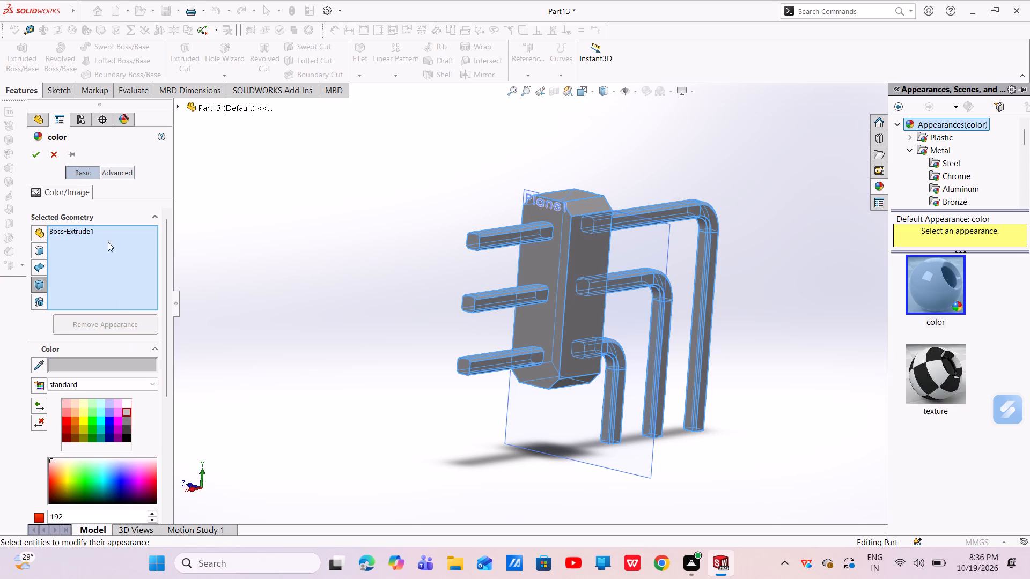
{"action": "left_click", "coordinate": [36, 155]}
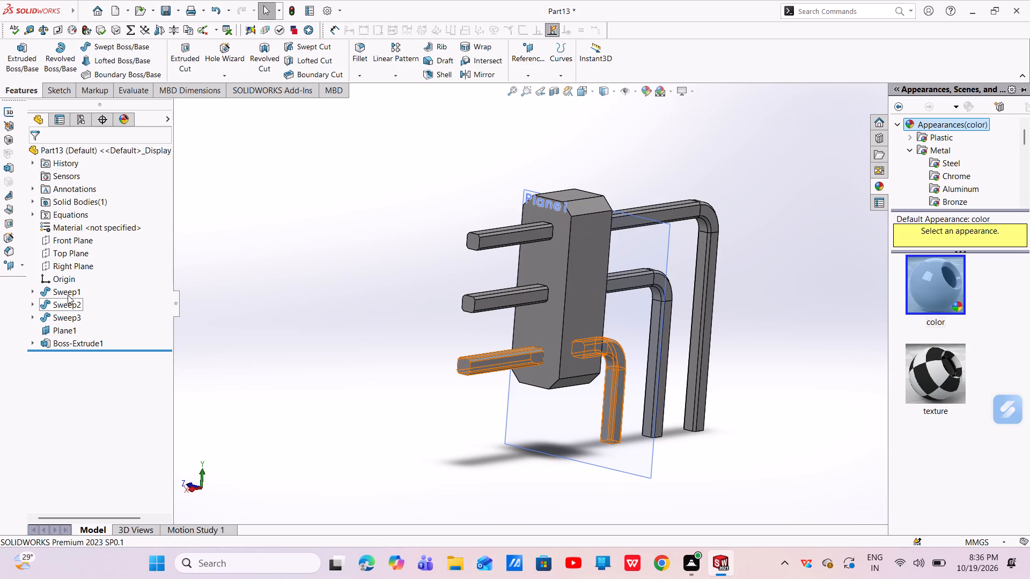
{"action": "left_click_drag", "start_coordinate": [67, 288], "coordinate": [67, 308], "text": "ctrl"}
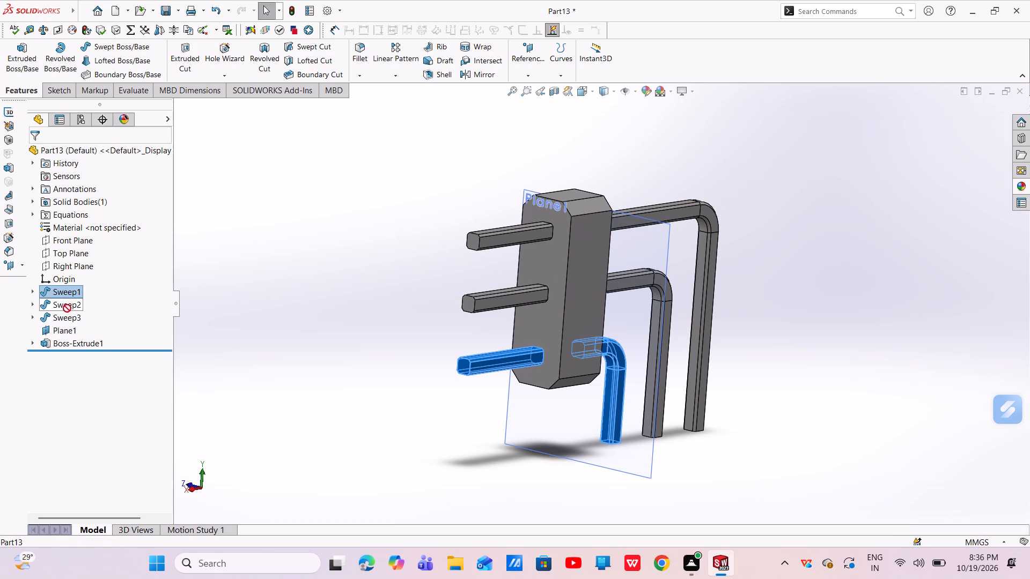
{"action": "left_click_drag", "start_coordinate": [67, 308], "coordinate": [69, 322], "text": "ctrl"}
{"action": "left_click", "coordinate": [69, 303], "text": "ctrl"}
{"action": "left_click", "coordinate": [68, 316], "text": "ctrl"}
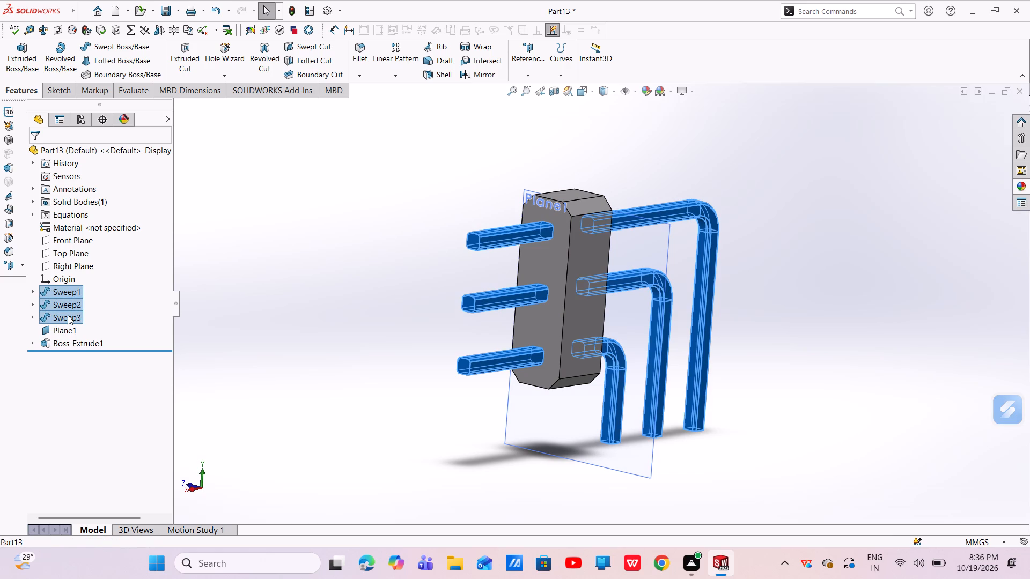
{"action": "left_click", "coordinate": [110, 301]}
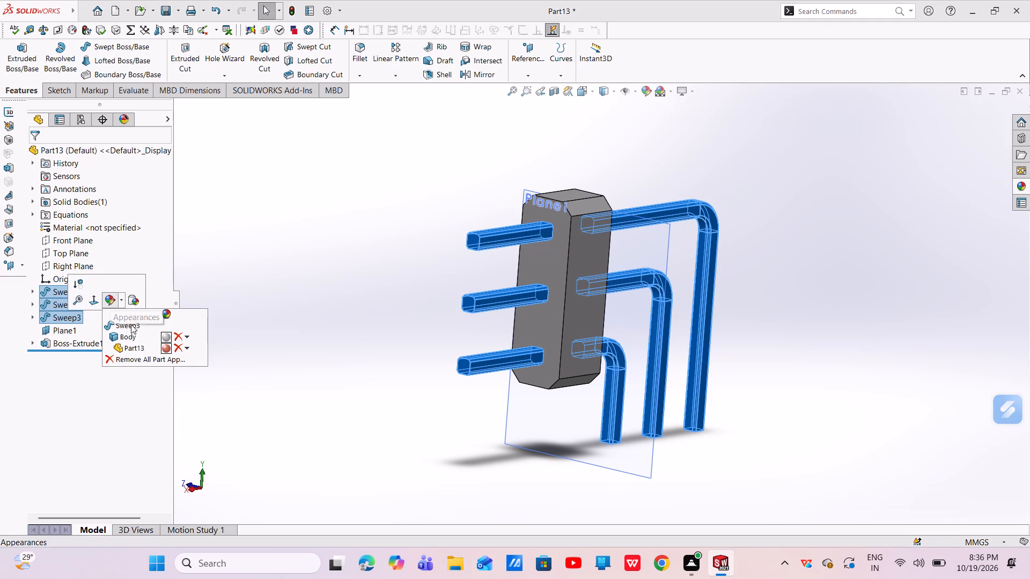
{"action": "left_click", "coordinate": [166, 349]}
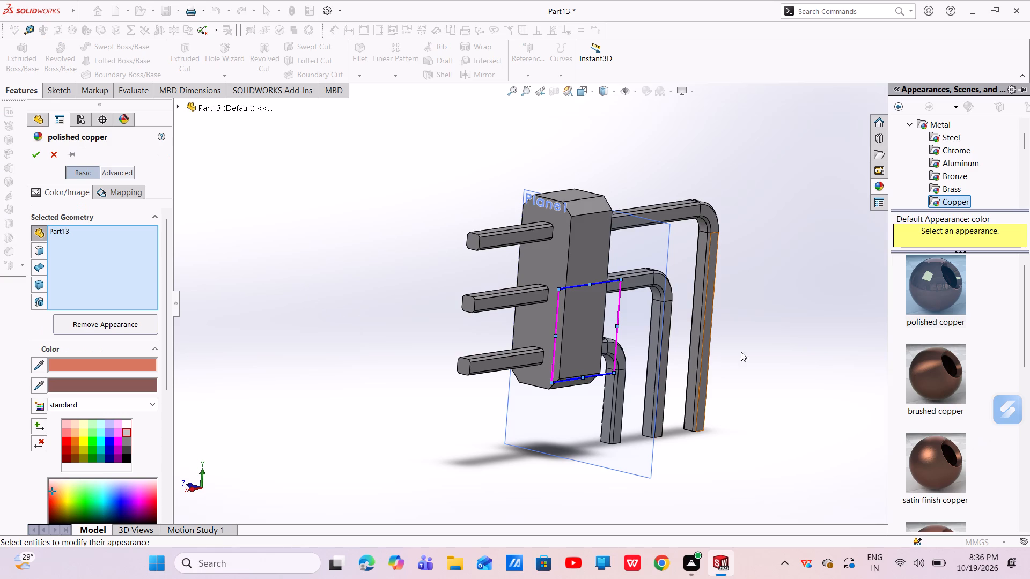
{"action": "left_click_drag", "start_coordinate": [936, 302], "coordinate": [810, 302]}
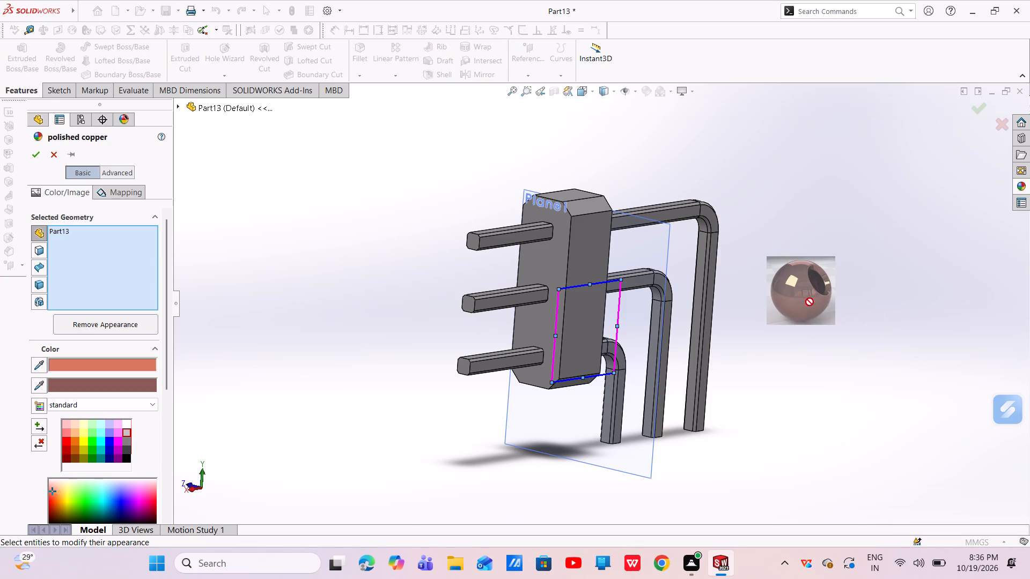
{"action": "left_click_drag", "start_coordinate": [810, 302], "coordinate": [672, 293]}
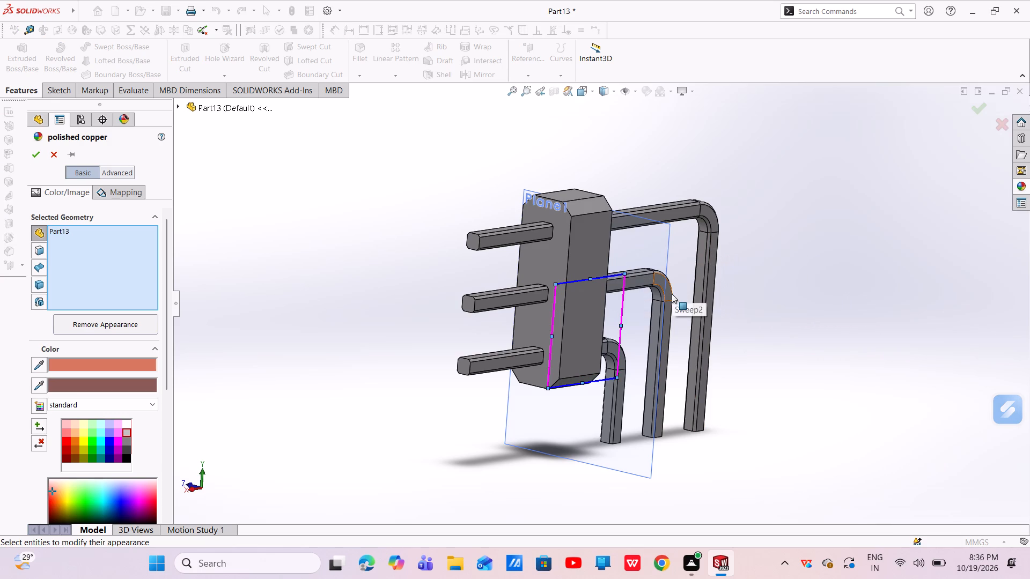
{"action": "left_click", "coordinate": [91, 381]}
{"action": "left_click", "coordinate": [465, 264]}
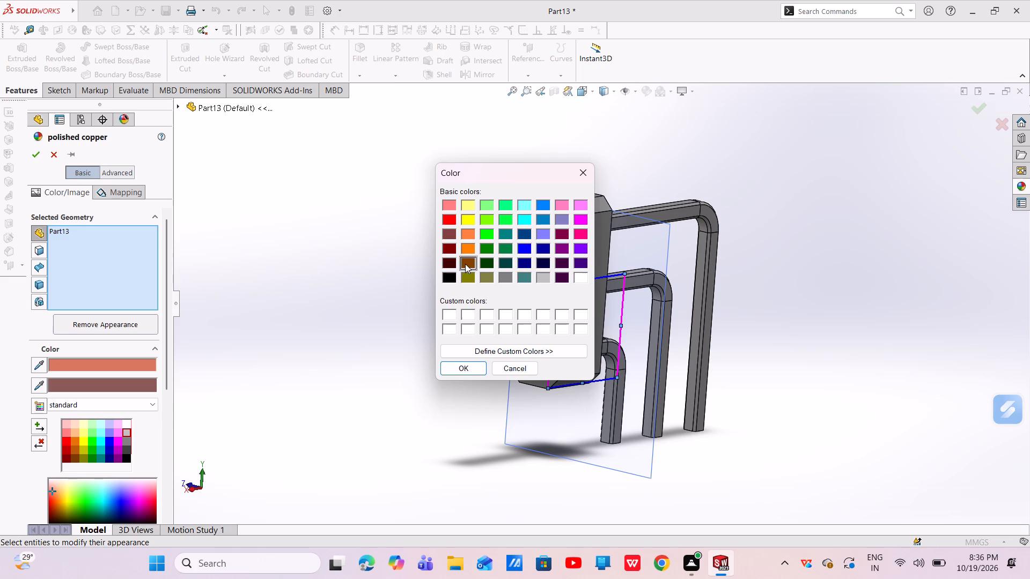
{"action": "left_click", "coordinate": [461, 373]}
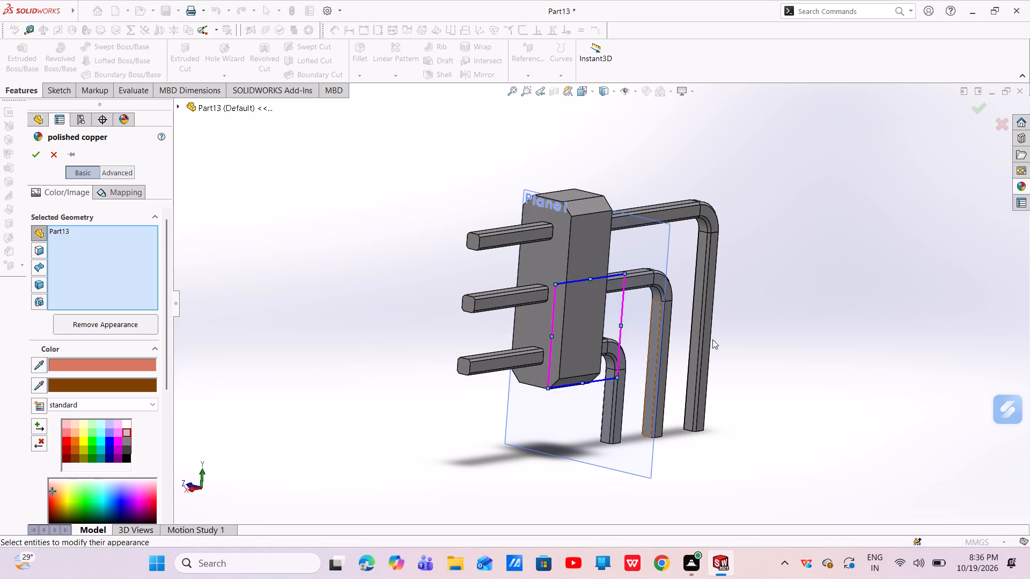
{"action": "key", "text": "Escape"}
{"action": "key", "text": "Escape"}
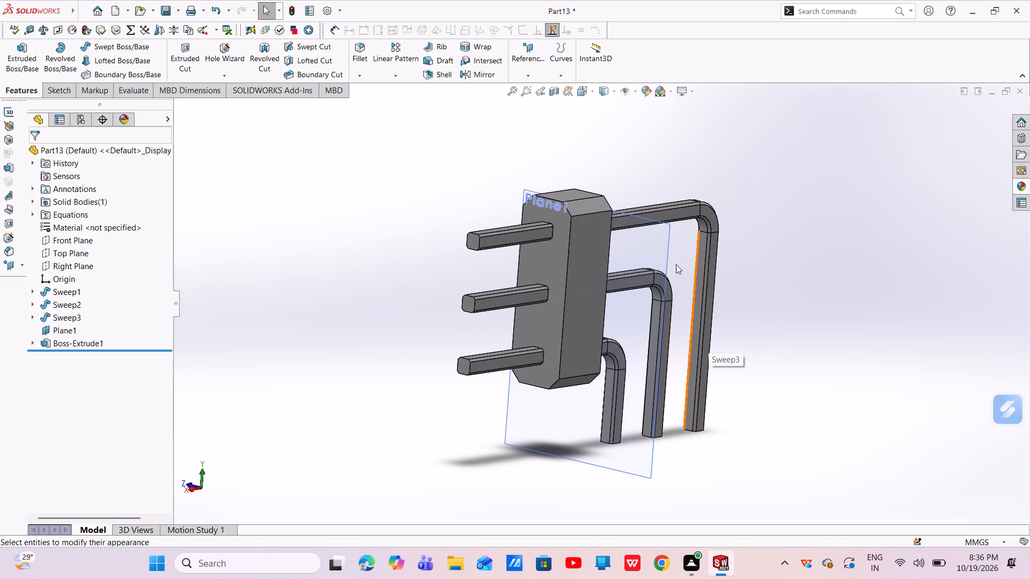
Apply the polished copper appearance to the three pin features Sweep1, Sweep2 and Sweep3 together.
{"action": "left_click_drag", "start_coordinate": [69, 289], "coordinate": [67, 295], "text": "ctrl"}
{"action": "left_click", "coordinate": [69, 302], "text": "ctrl"}
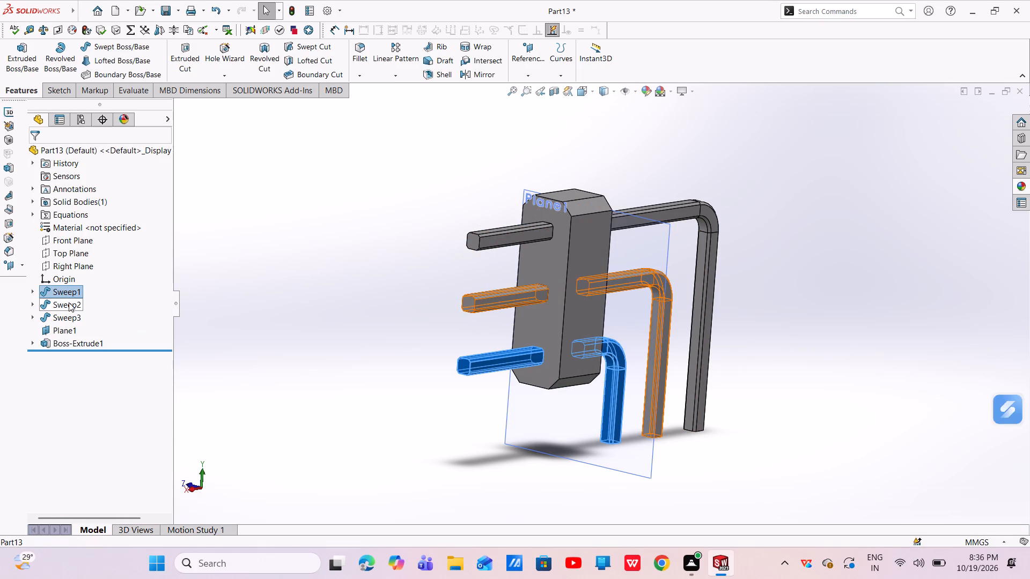
{"action": "left_click", "coordinate": [68, 316], "text": "ctrl"}
{"action": "right_click", "coordinate": [68, 316], "text": "ctrl"}
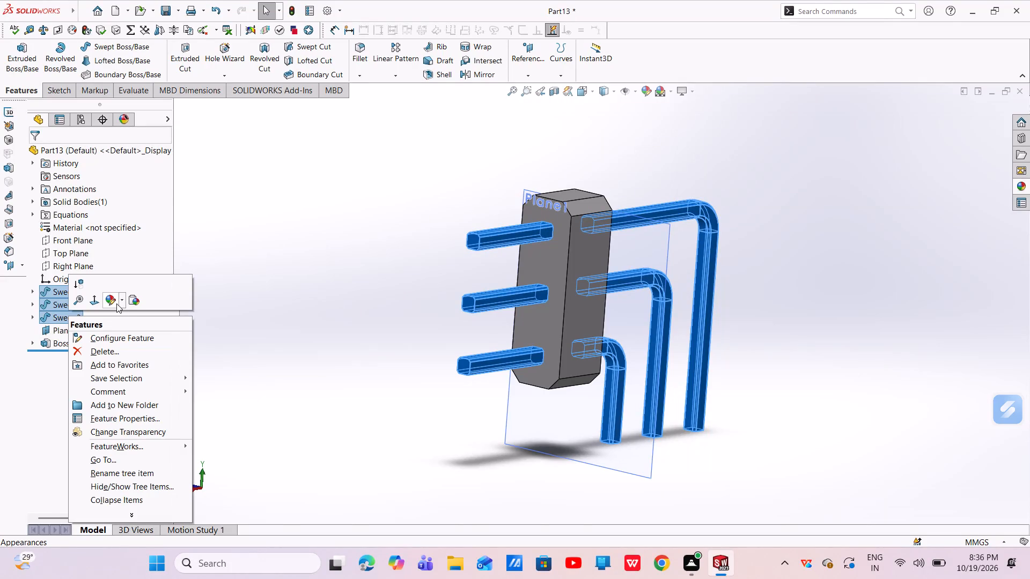
{"action": "left_click", "coordinate": [119, 303]}
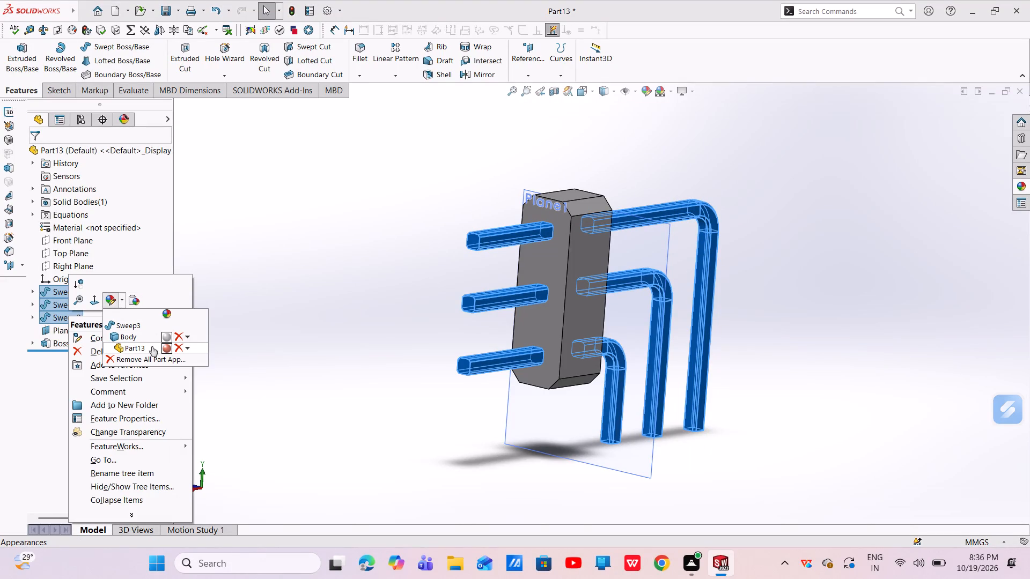
{"action": "left_click", "coordinate": [140, 338]}
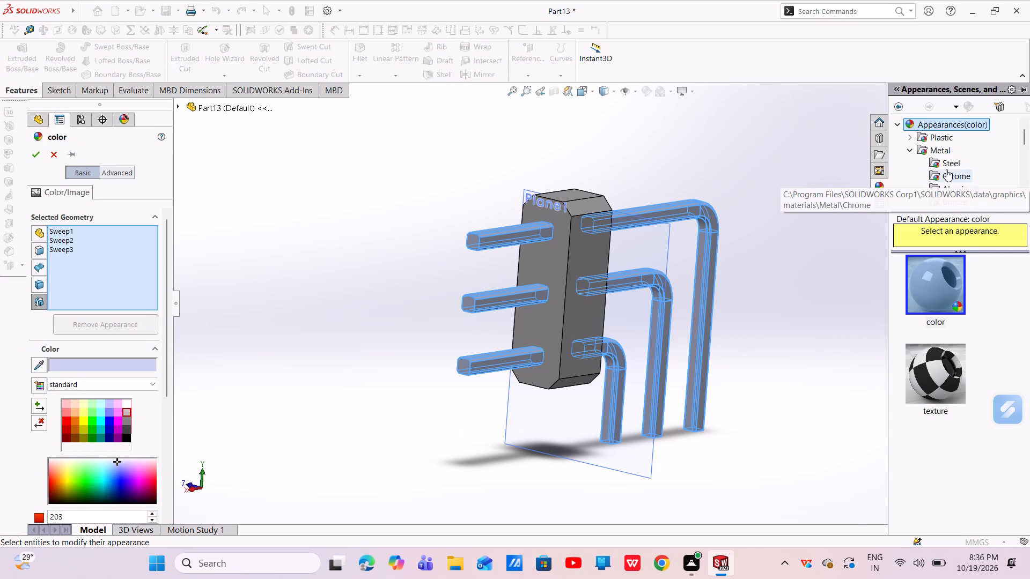
{"action": "scroll", "coordinate": [946, 169], "scroll_direction": "down", "scroll_amount": 1}
{"action": "left_click", "coordinate": [953, 189]}
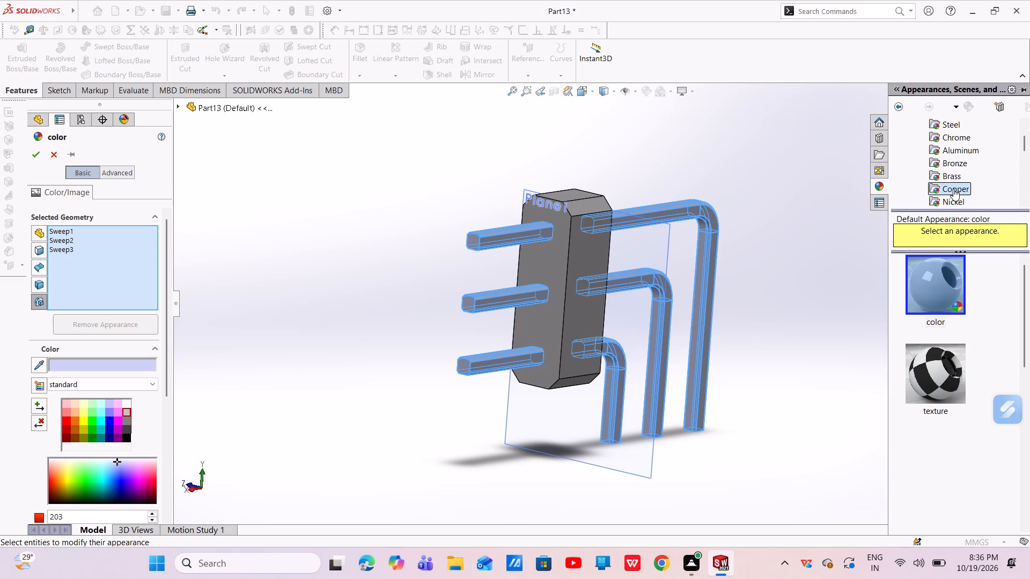
{"action": "left_click", "coordinate": [941, 294]}
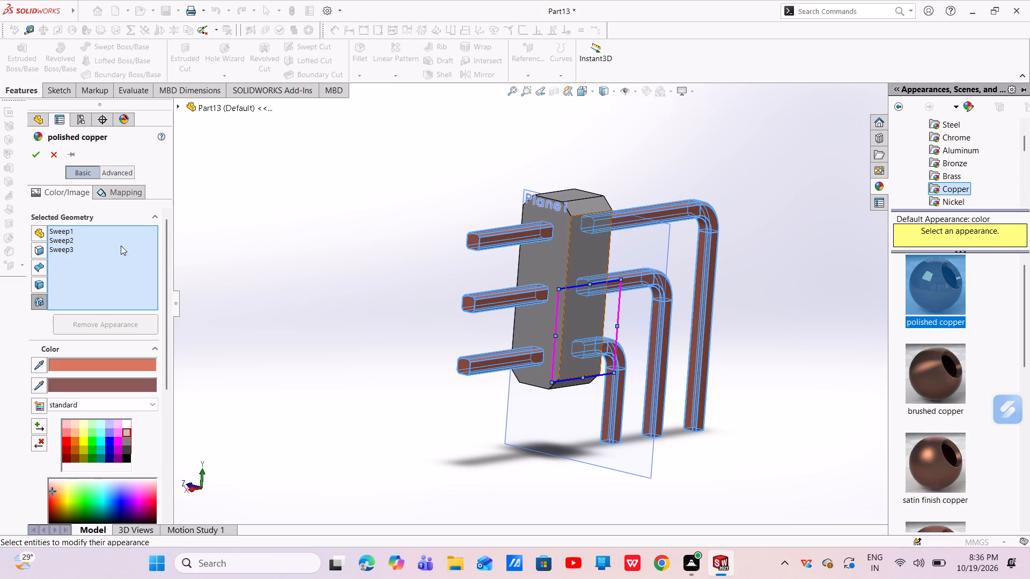
{"action": "left_click", "coordinate": [35, 155]}
Hide the reference plane Plane1.
{"action": "scroll", "coordinate": [754, 283], "scroll_direction": "up", "scroll_amount": 1}
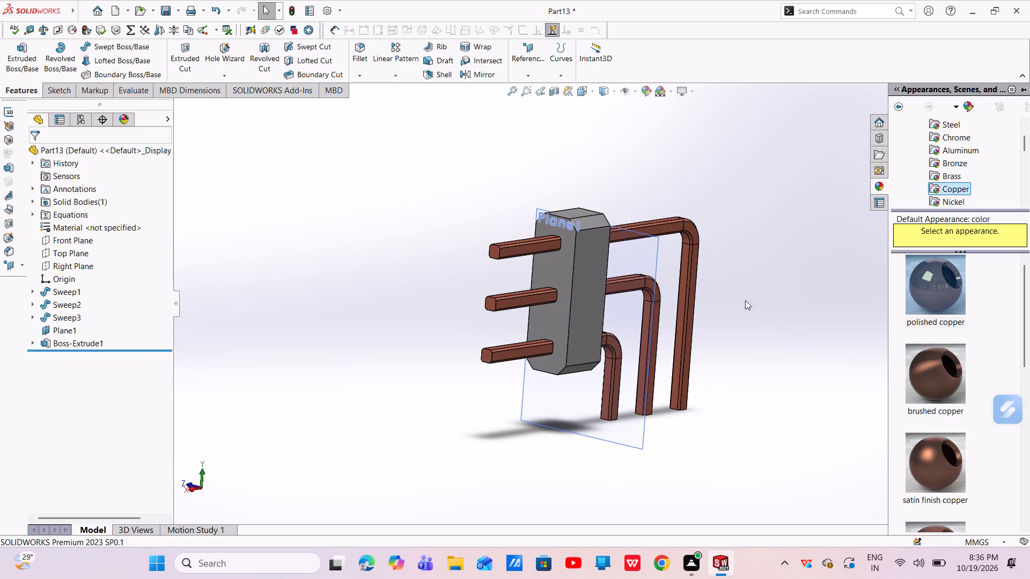
{"action": "middle_click_drag", "start_coordinate": [726, 315], "coordinate": [652, 277]}
{"action": "scroll", "coordinate": [726, 315], "scroll_direction": "up", "scroll_amount": 1}
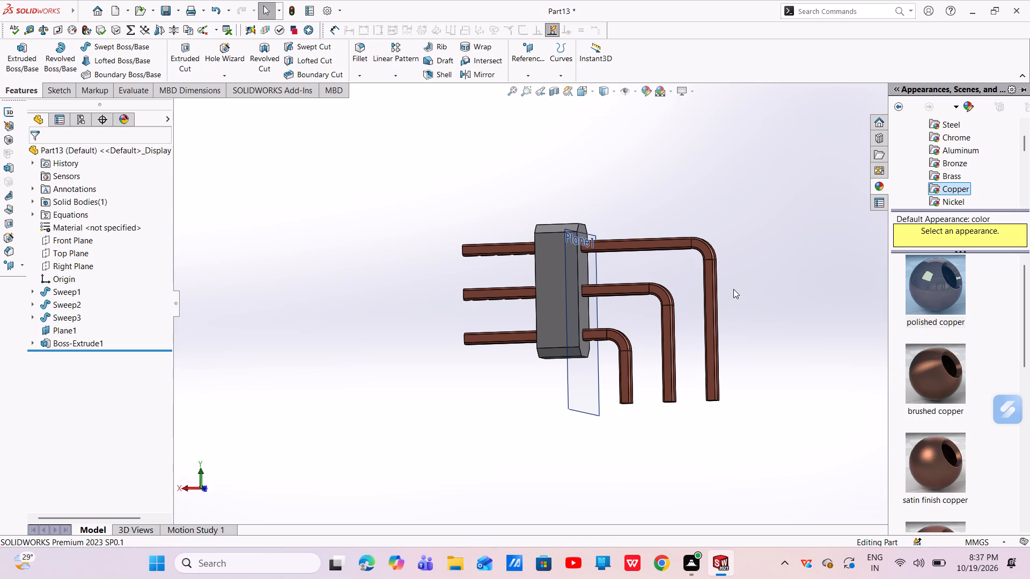
{"action": "left_click", "coordinate": [73, 331]}
{"action": "left_click", "coordinate": [99, 319]}
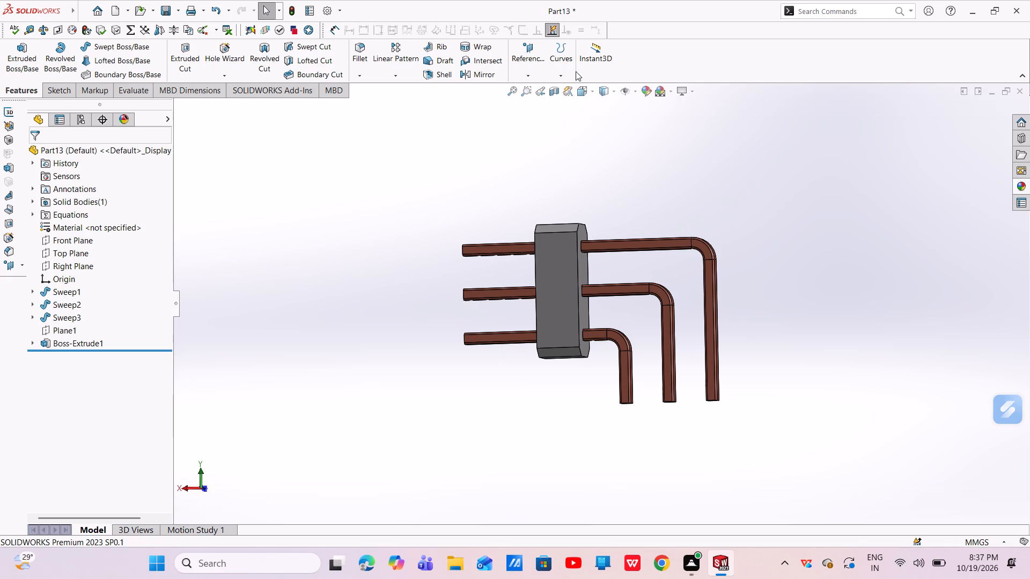
Linear-pattern the whole connector body along the housing's short bottom edge with 2.45 mm spacing and 6 instances.
{"action": "left_click", "coordinate": [400, 55]}
{"action": "middle_click_drag", "start_coordinate": [587, 373], "coordinate": [557, 274]}
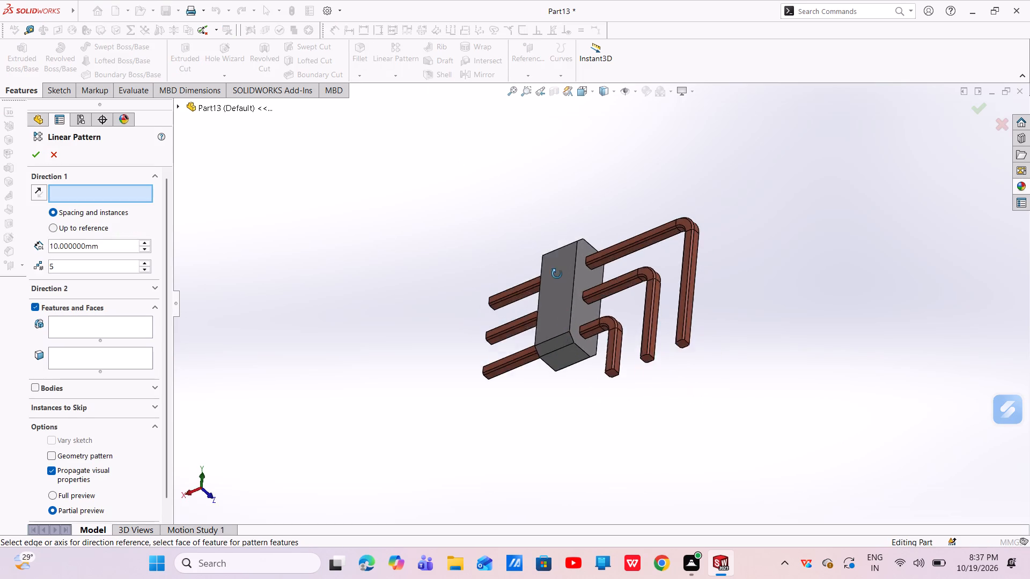
{"action": "middle_click_drag", "start_coordinate": [557, 274], "coordinate": [548, 244]}
{"action": "left_click", "coordinate": [578, 344]}
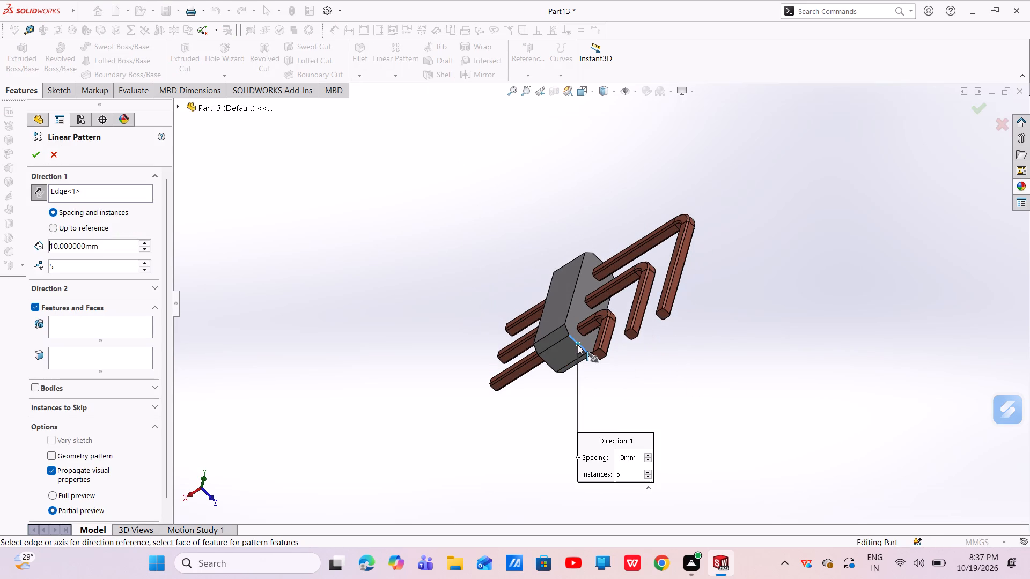
{"action": "left_click", "coordinate": [32, 388]}
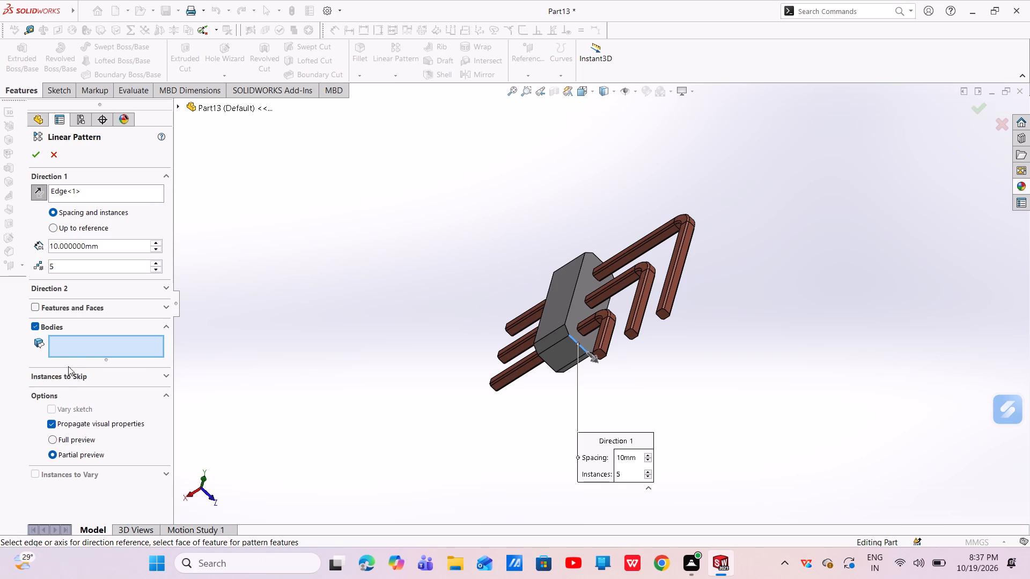
{"action": "left_click", "coordinate": [72, 346]}
{"action": "left_click", "coordinate": [559, 310]}
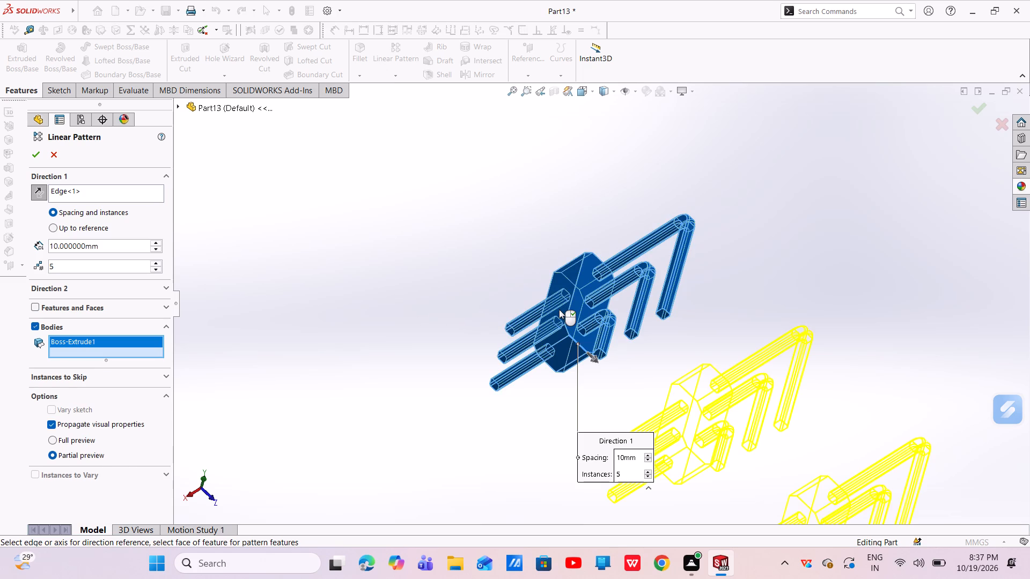
{"action": "left_click_drag", "start_coordinate": [112, 245], "coordinate": [23, 261]}
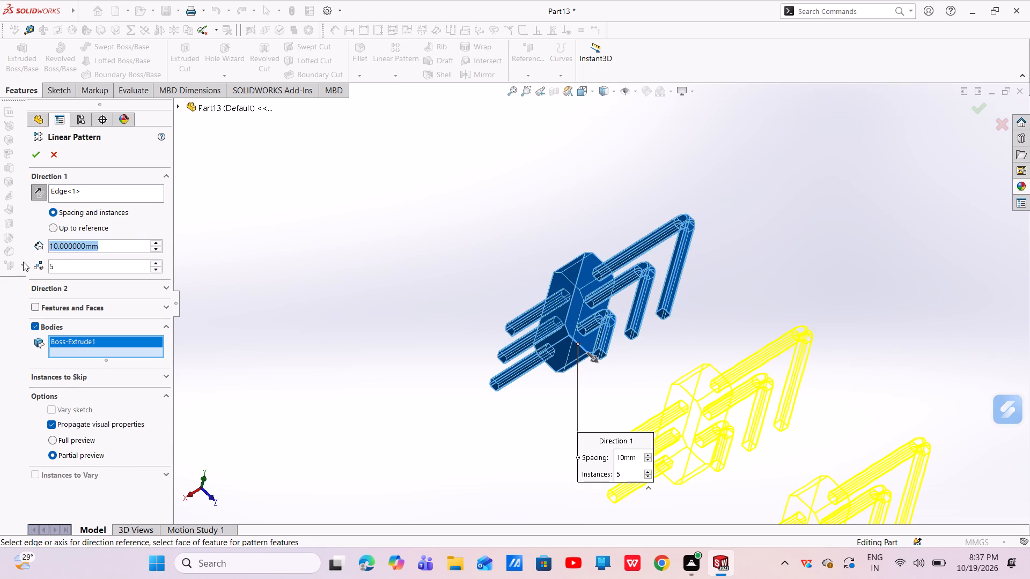
{"action": "key", "text": "BackSpace"}
{"action": "type", "text": "2.45"}
{"action": "key", "text": "Return"}
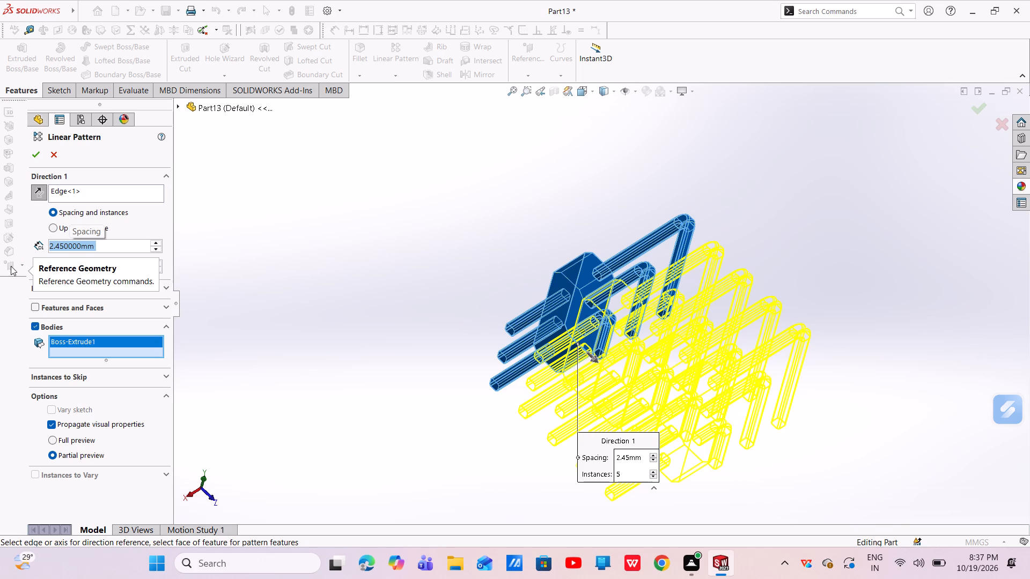
{"action": "left_click", "coordinate": [66, 270]}
{"action": "key", "text": "BackSpace"}
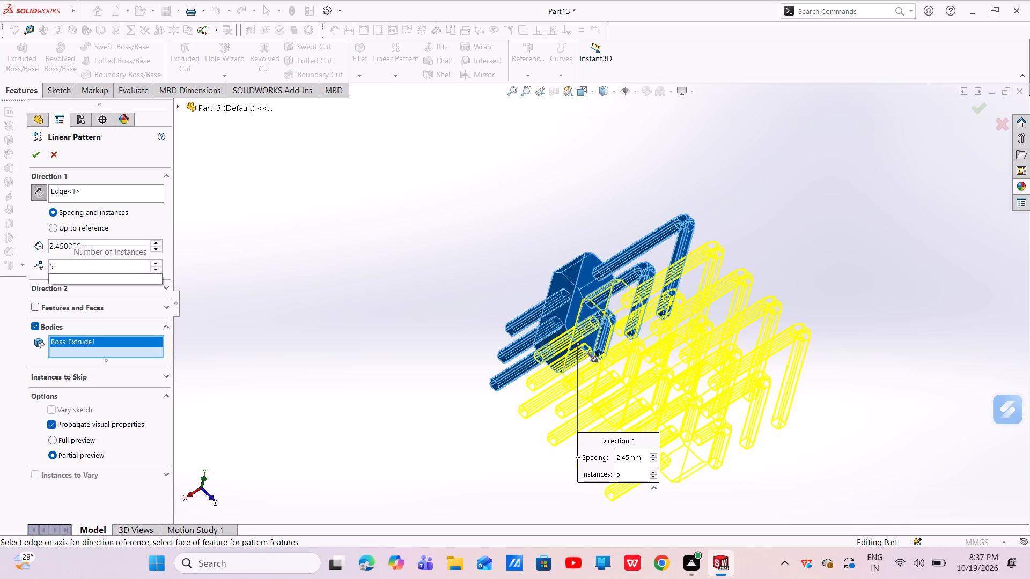
{"action": "key", "text": "6"}
{"action": "key", "text": "Return"}
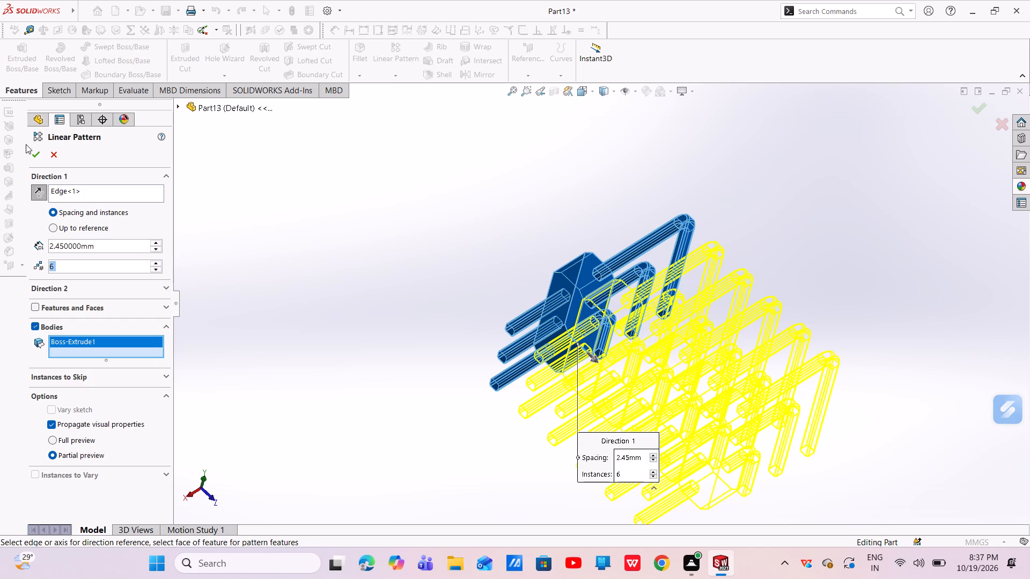
{"action": "left_click", "coordinate": [34, 150]}
Combine the original body and its five patterned copies into one solid body using the Add operation.
{"action": "middle_click_drag", "start_coordinate": [649, 403], "coordinate": [626, 381]}
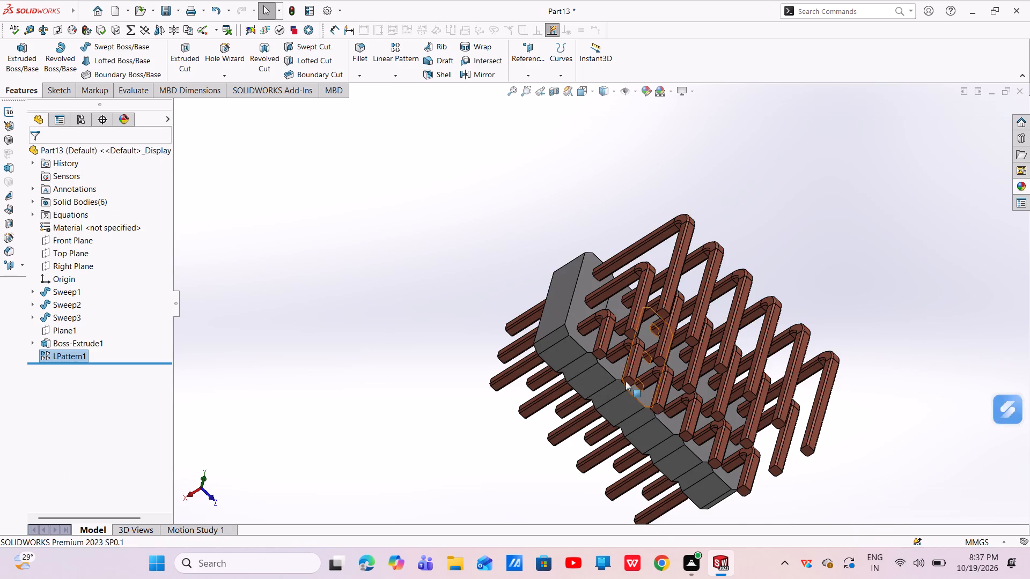
{"action": "middle_click_drag", "start_coordinate": [626, 381], "coordinate": [511, 271]}
{"action": "scroll", "coordinate": [582, 253], "scroll_direction": "down", "scroll_amount": 1}
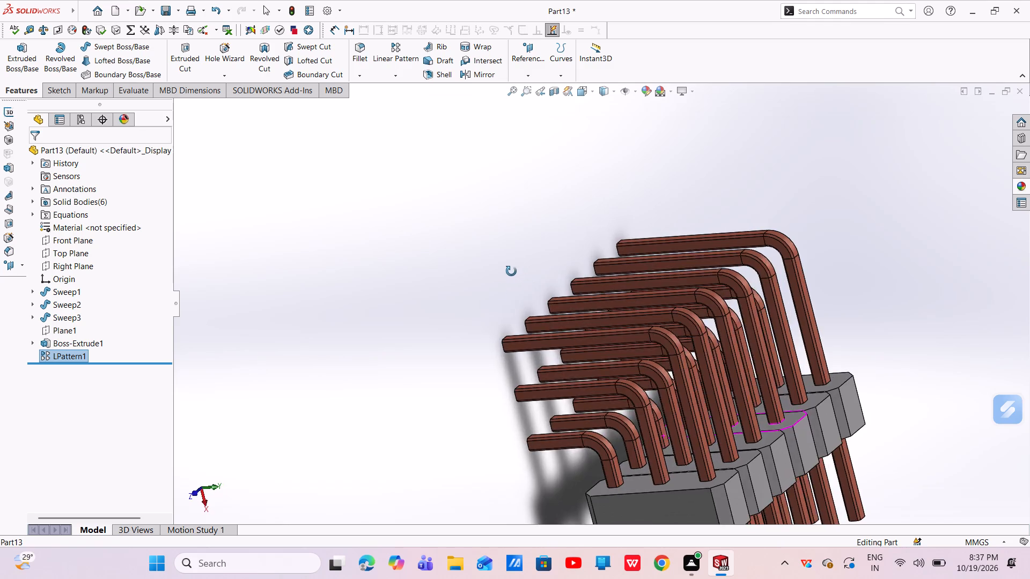
{"action": "middle_click_drag", "start_coordinate": [511, 271], "coordinate": [499, 296]}
{"action": "scroll", "coordinate": [499, 296], "scroll_direction": "up", "scroll_amount": 1}
{"action": "scroll", "coordinate": [628, 359], "scroll_direction": "up", "scroll_amount": 3}
{"action": "middle_click_drag", "start_coordinate": [637, 366], "coordinate": [664, 358]}
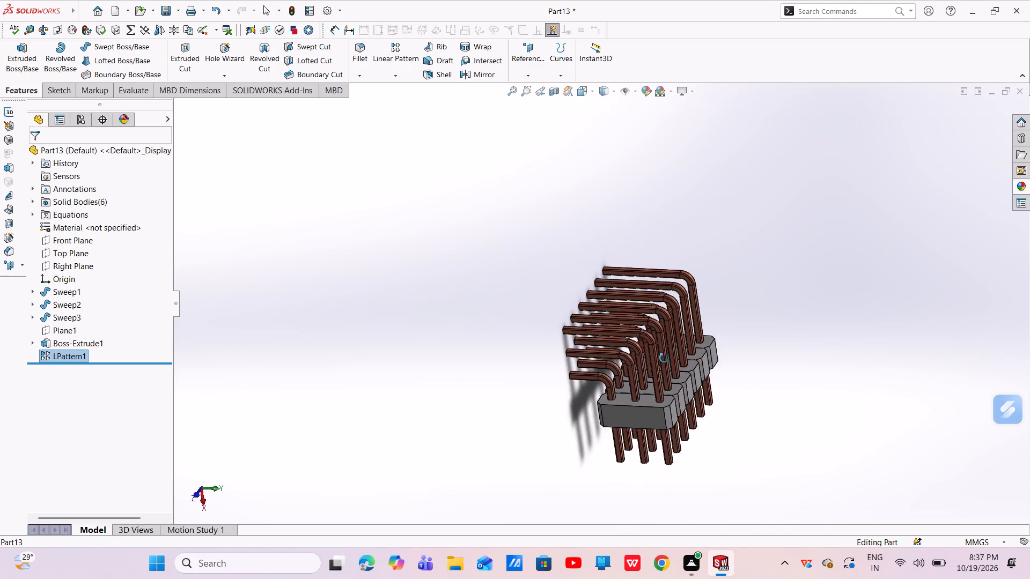
{"action": "middle_click_drag", "start_coordinate": [664, 358], "coordinate": [678, 437]}
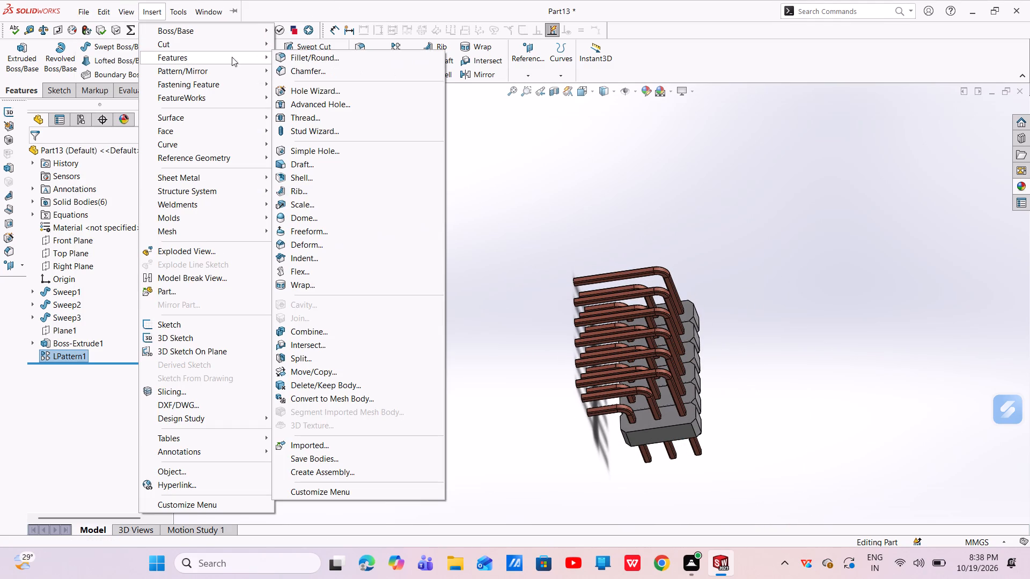
{"action": "left_click", "coordinate": [314, 330]}
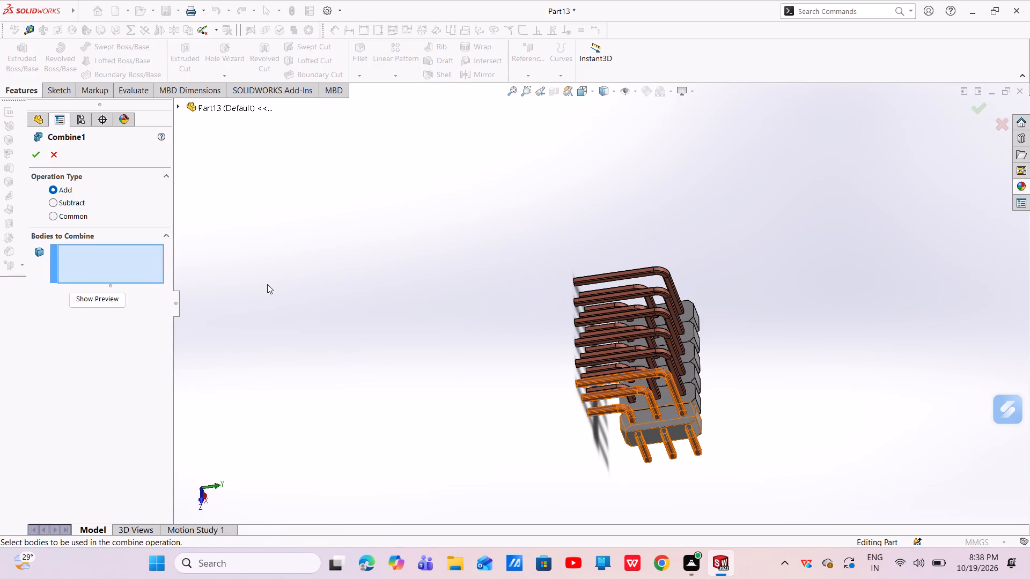
{"action": "left_click", "coordinate": [97, 261]}
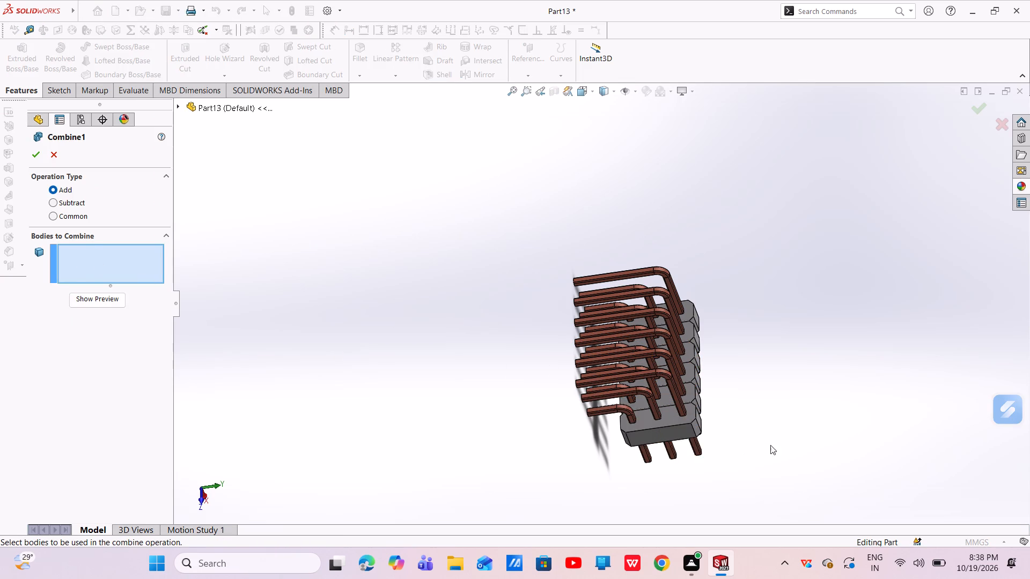
{"action": "left_click", "coordinate": [688, 422]}
{"action": "left_click", "coordinate": [690, 396]}
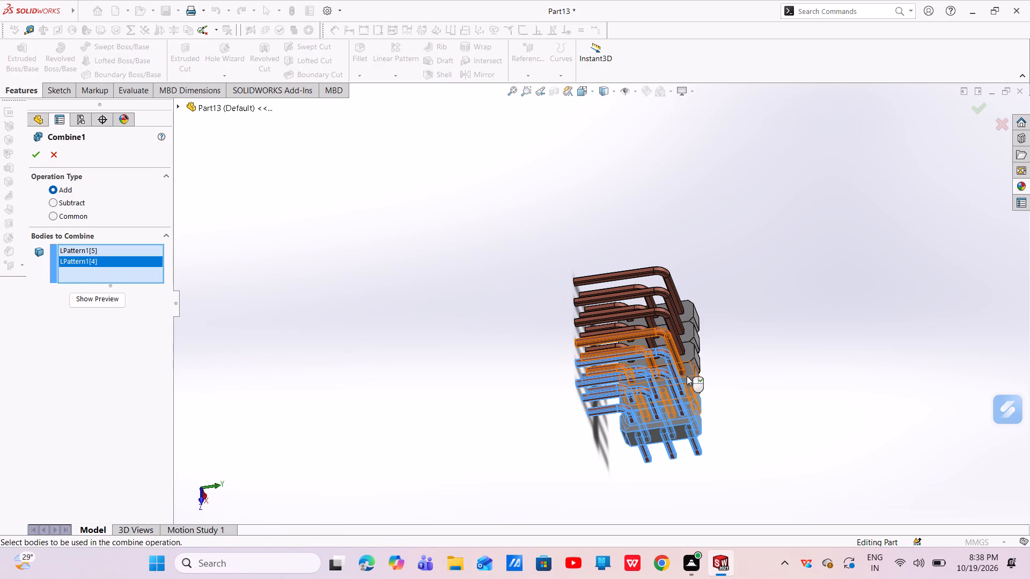
{"action": "left_click", "coordinate": [687, 376]}
{"action": "left_click", "coordinate": [688, 353]}
{"action": "left_click", "coordinate": [694, 328]}
{"action": "left_click", "coordinate": [681, 307]}
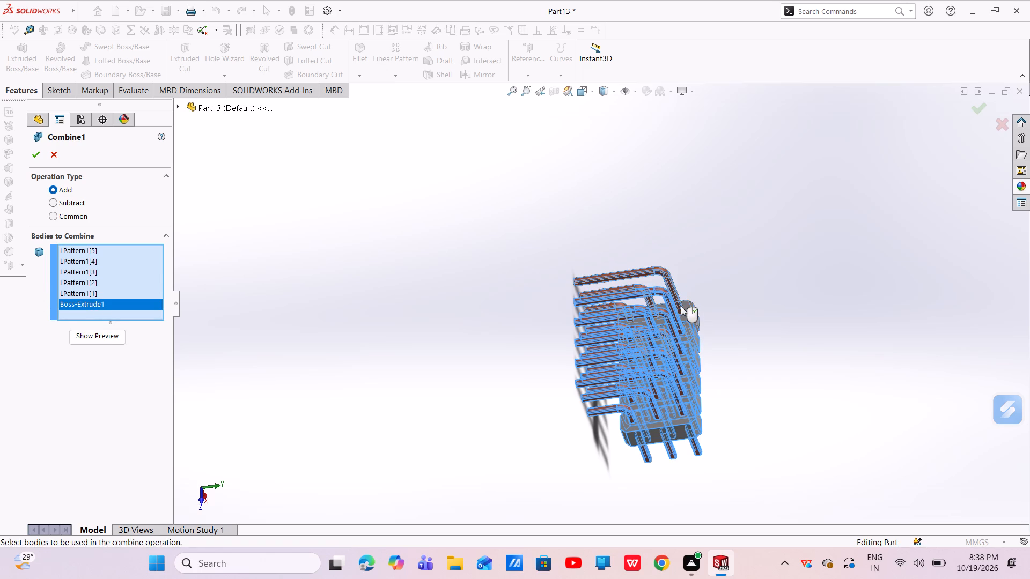
{"action": "left_click", "coordinate": [40, 154]}
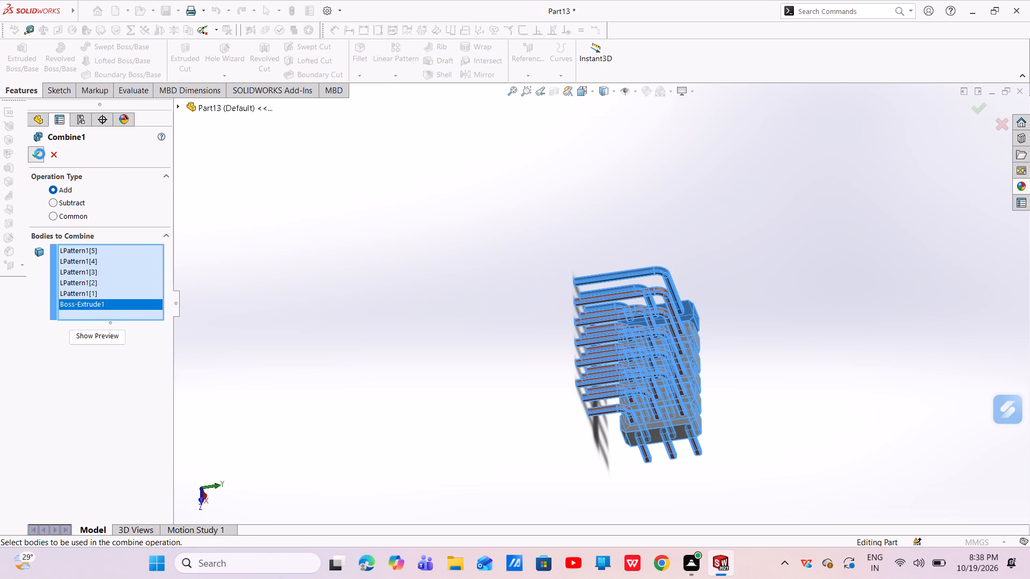
Apply the default light blue-grey colour (red value 203) to the large copper-coloured end face of the first housing block.
{"action": "middle_click_drag", "start_coordinate": [669, 366], "coordinate": [754, 293]}
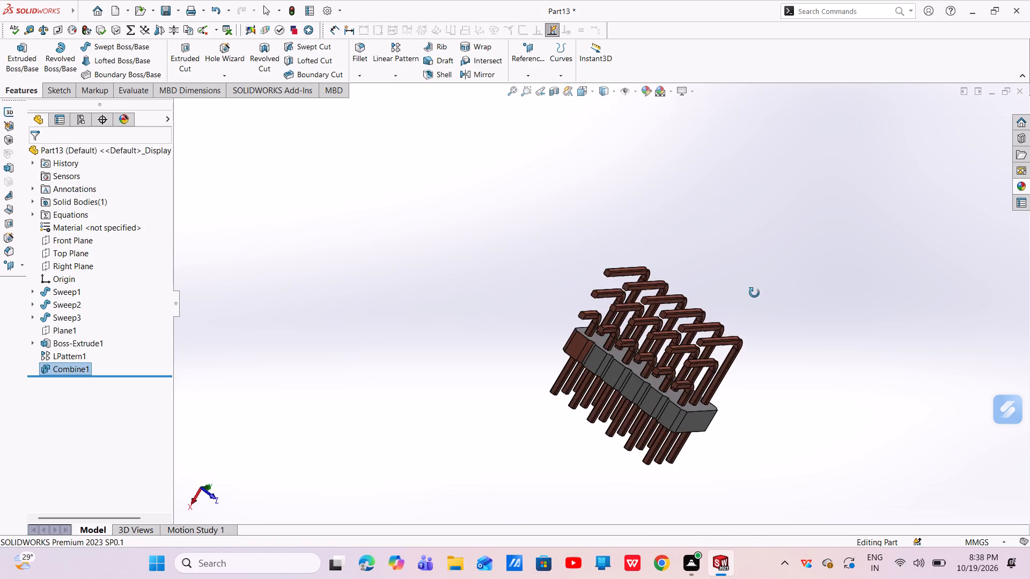
{"action": "middle_click_drag", "start_coordinate": [754, 293], "coordinate": [756, 329]}
{"action": "scroll", "coordinate": [703, 400], "scroll_direction": "down", "scroll_amount": 2}
{"action": "middle_click_drag", "start_coordinate": [702, 400], "coordinate": [679, 382]}
{"action": "scroll", "coordinate": [702, 400], "scroll_direction": "down", "scroll_amount": 1}
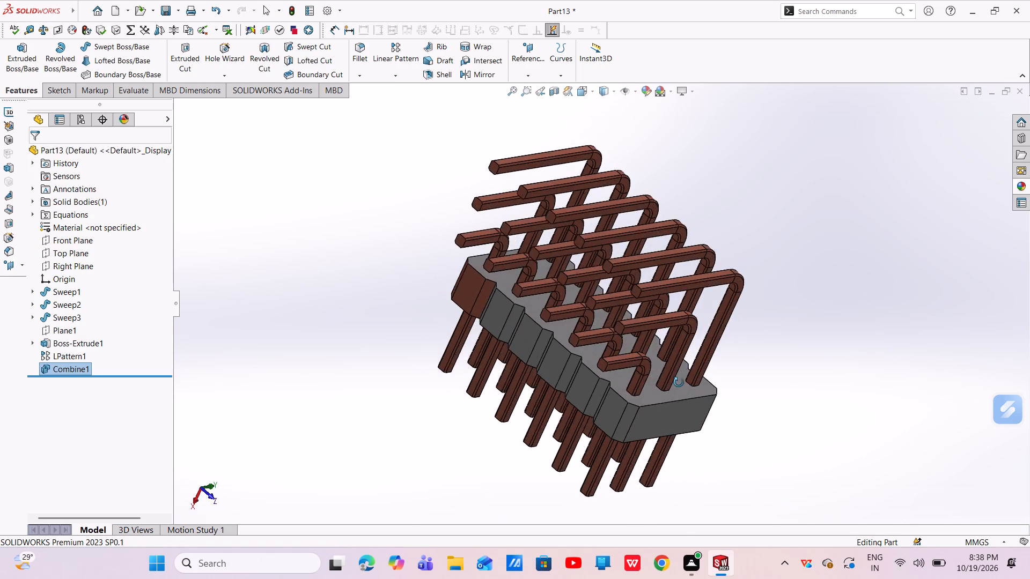
{"action": "middle_click_drag", "start_coordinate": [679, 382], "coordinate": [745, 550]}
{"action": "scroll", "coordinate": [742, 551], "scroll_direction": "up", "scroll_amount": 1}
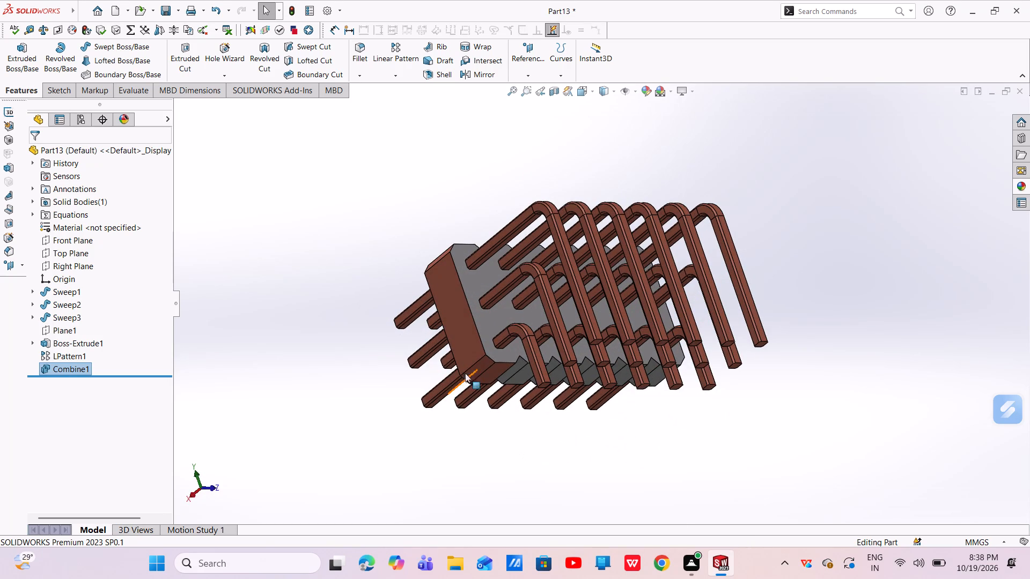
{"action": "left_click", "coordinate": [459, 324]}
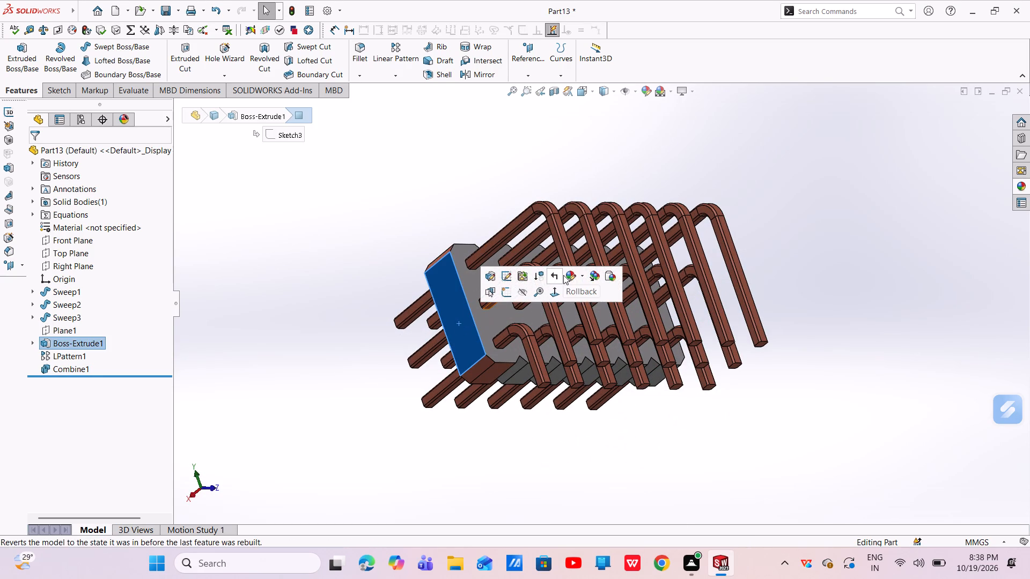
{"action": "left_click", "coordinate": [568, 276]}
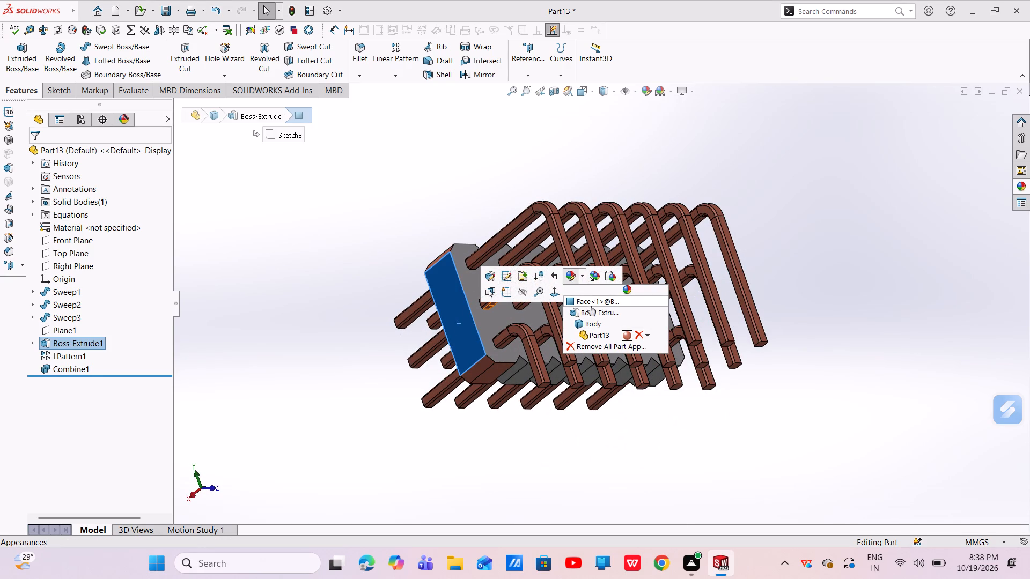
{"action": "left_click", "coordinate": [593, 301]}
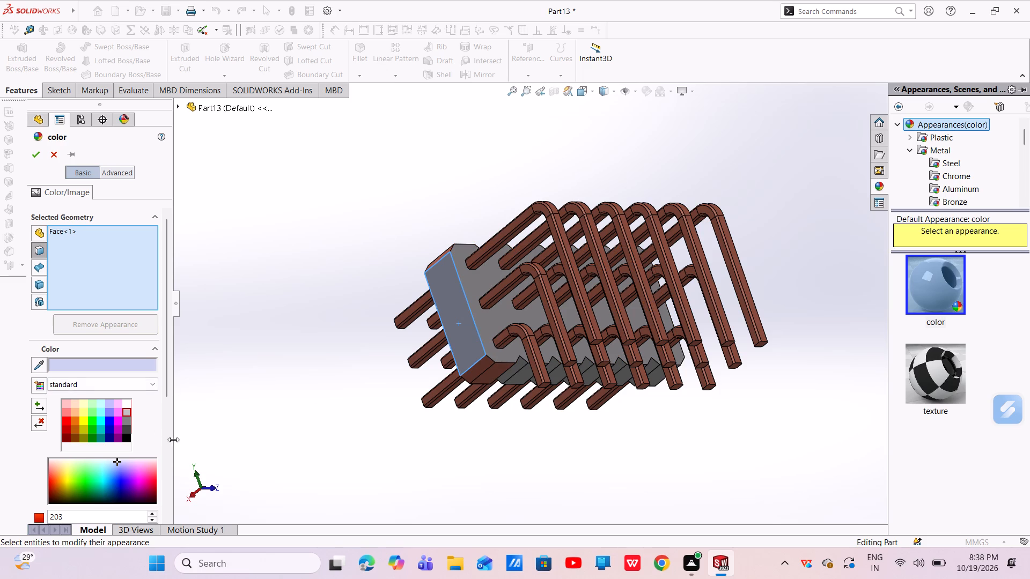
{"action": "left_click", "coordinate": [40, 152]}
Apply the default light blue-grey colour to the five remaining copper-coloured chamfer and side faces of the end housing block.
{"action": "scroll", "coordinate": [517, 361], "scroll_direction": "down", "scroll_amount": 2}
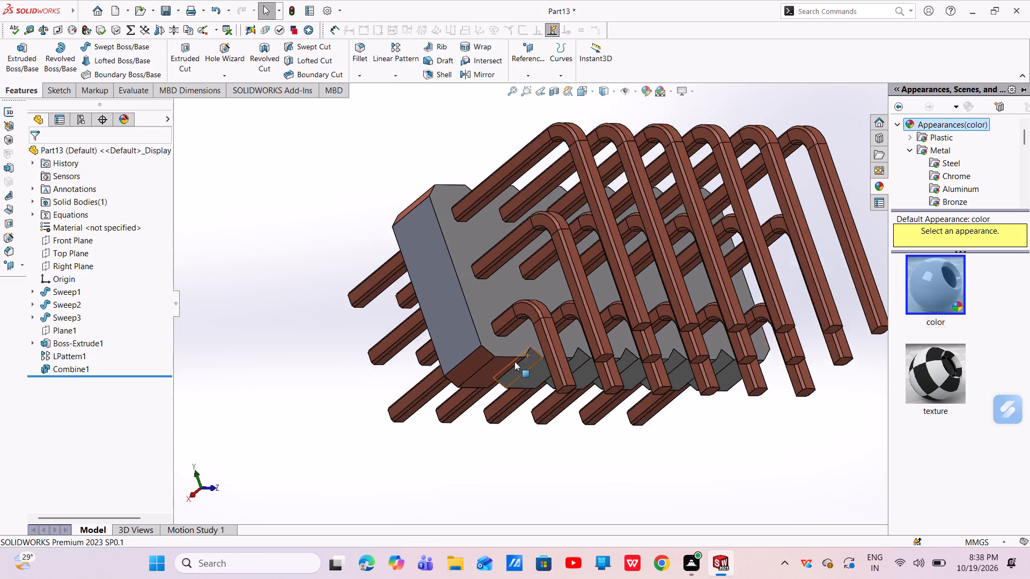
{"action": "scroll", "coordinate": [514, 361], "scroll_direction": "down", "scroll_amount": 2}
{"action": "middle_click_drag", "start_coordinate": [514, 361], "coordinate": [502, 265]}
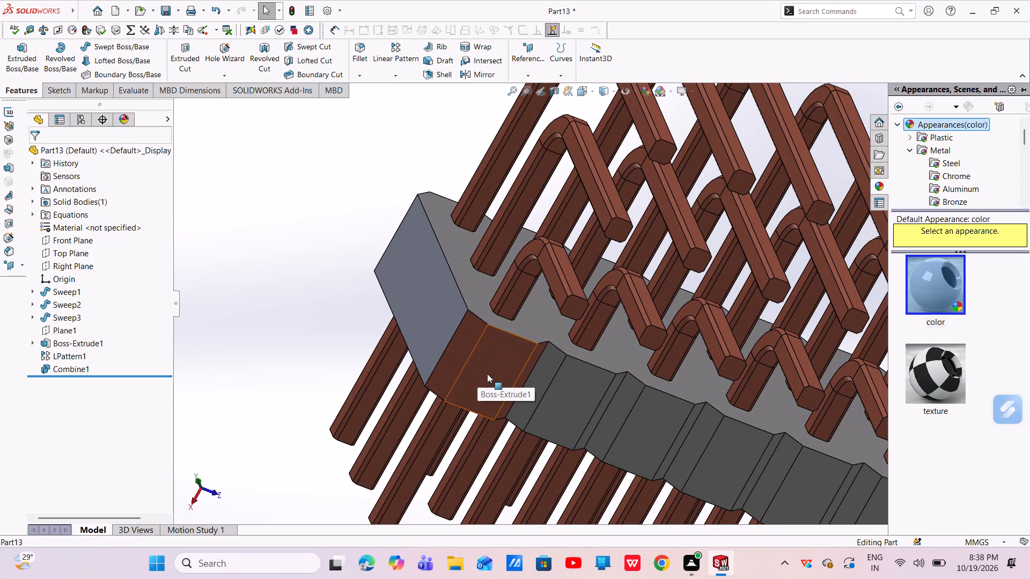
{"action": "left_click", "coordinate": [487, 374]}
{"action": "left_click", "coordinate": [461, 351], "text": "ctrl"}
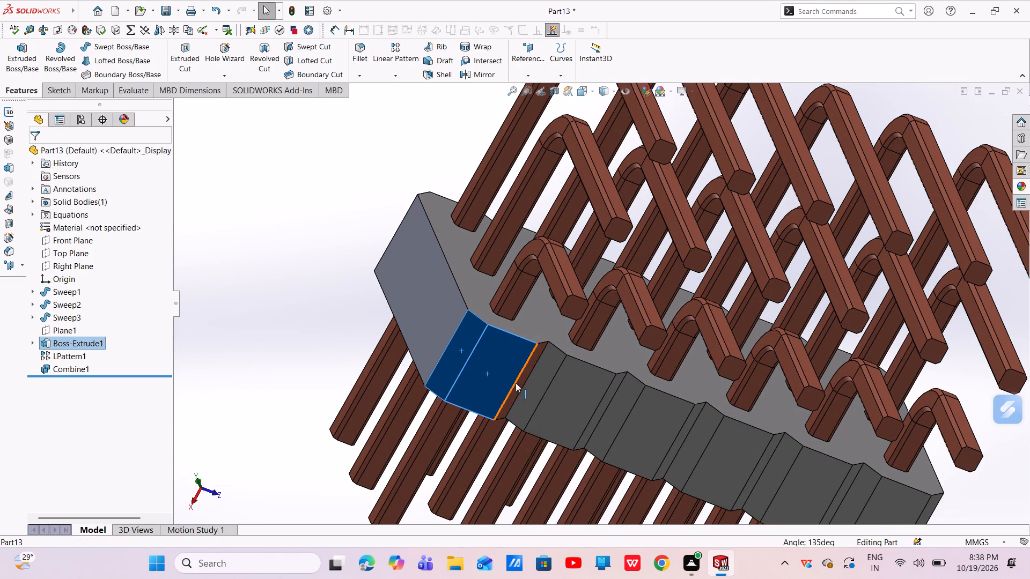
{"action": "left_click", "coordinate": [521, 381], "text": "ctrl"}
{"action": "middle_click_drag", "start_coordinate": [489, 362], "coordinate": [541, 398]}
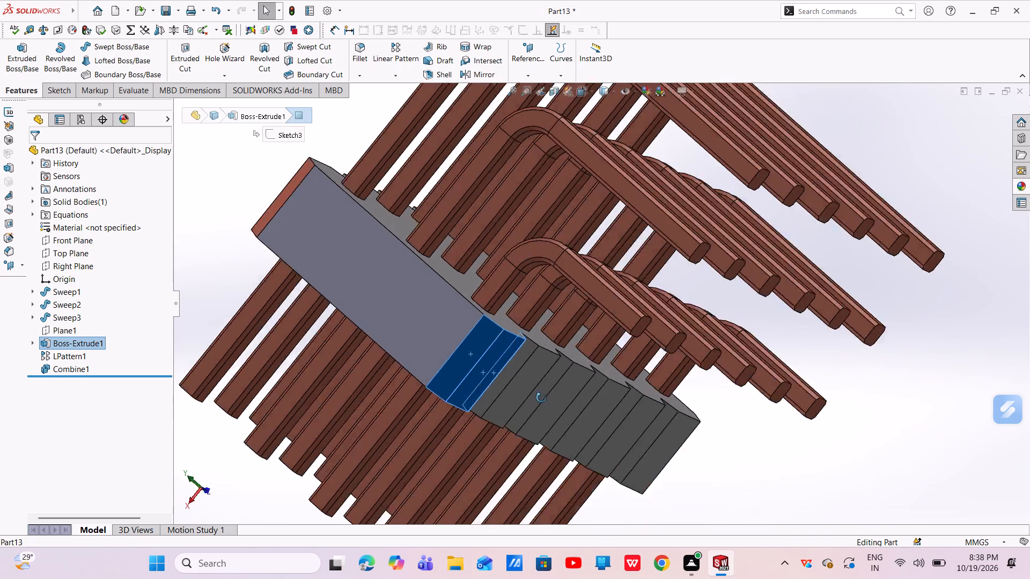
{"action": "middle_click_drag", "start_coordinate": [541, 398], "coordinate": [598, 532]}
{"action": "scroll", "coordinate": [595, 534], "scroll_direction": "up", "scroll_amount": 1}
{"action": "left_click", "coordinate": [359, 277], "text": "ctrl"}
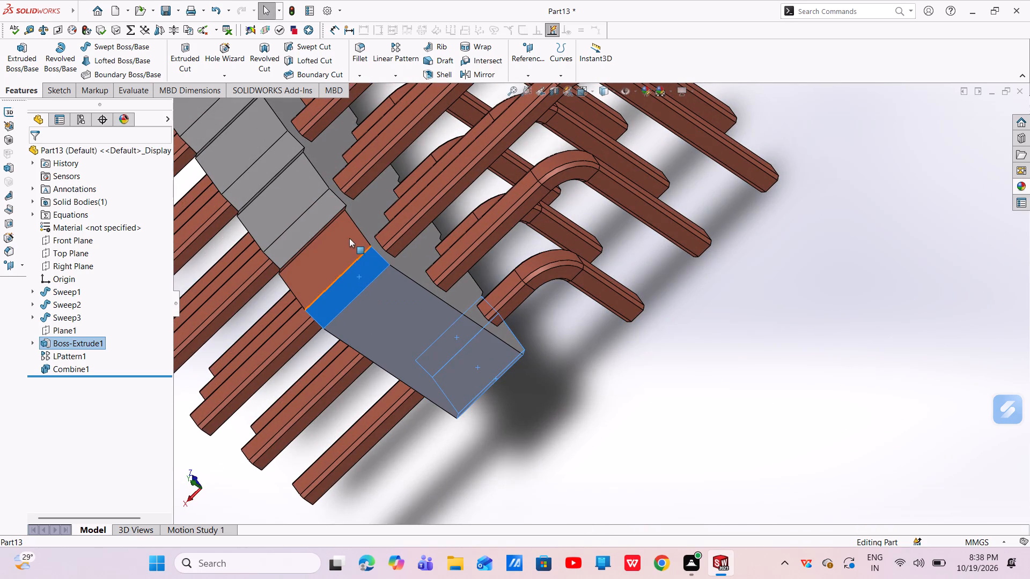
{"action": "left_click", "coordinate": [349, 238], "text": "ctrl"}
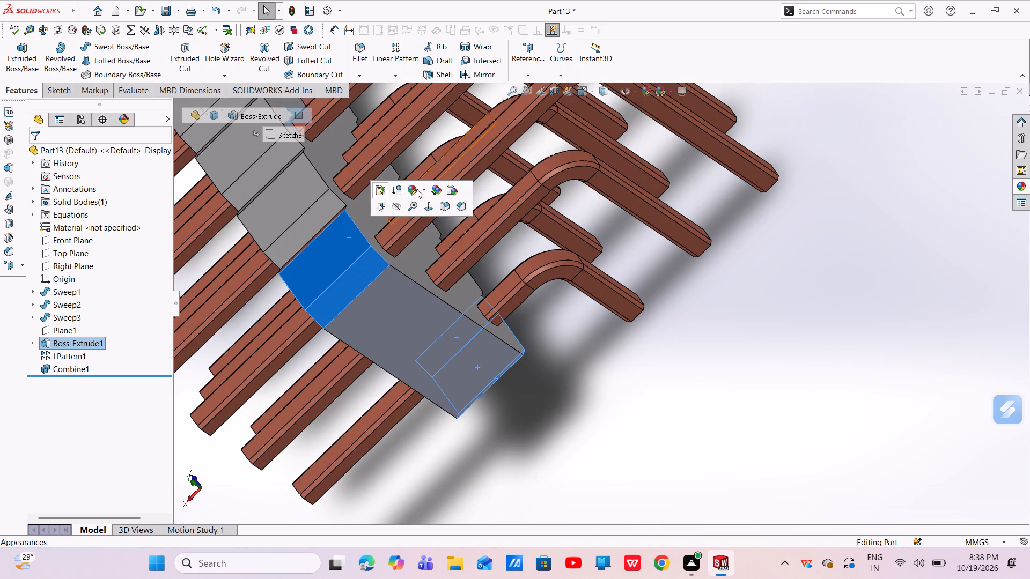
{"action": "left_click", "coordinate": [410, 187]}
{"action": "left_click", "coordinate": [436, 213]}
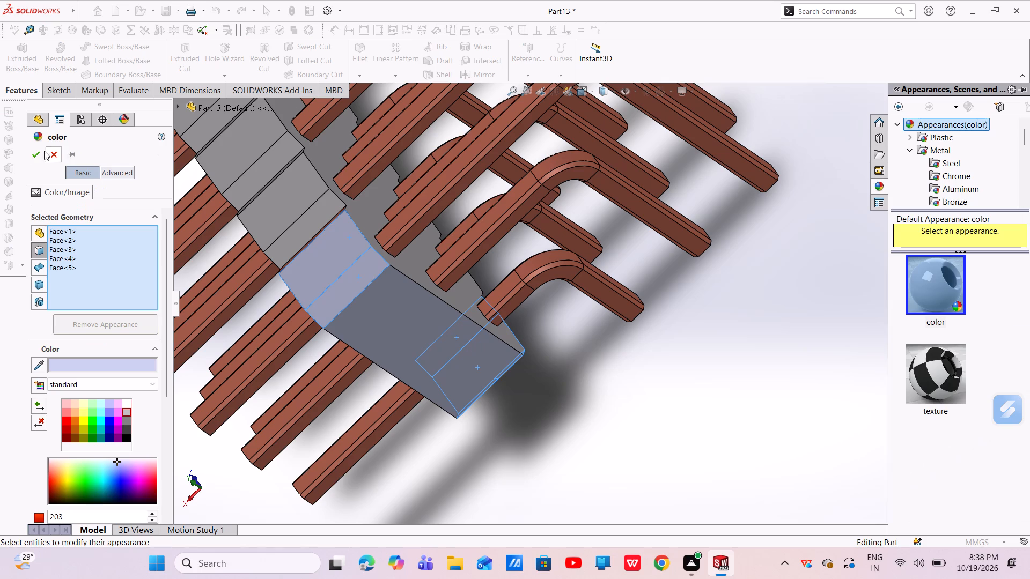
{"action": "left_click", "coordinate": [41, 152]}
Recolour the six blue-grey end, chamfer and side faces of the end housing block to the standard mid grey (red value 128).
{"action": "scroll", "coordinate": [392, 322], "scroll_direction": "down", "scroll_amount": 1}
{"action": "scroll", "coordinate": [393, 322], "scroll_direction": "up", "scroll_amount": 3}
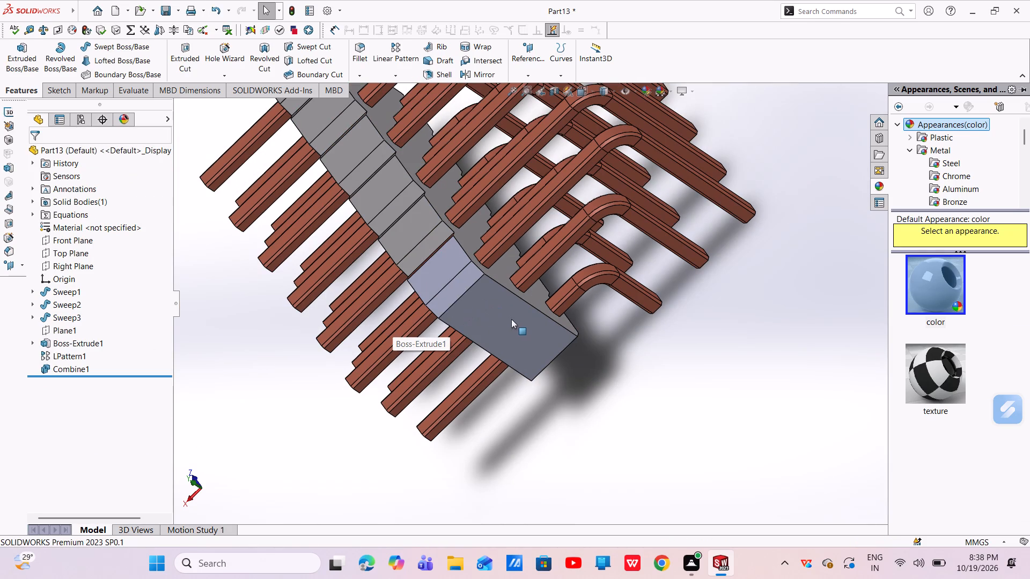
{"action": "left_click", "coordinate": [511, 322], "text": "ctrl"}
{"action": "left_click", "coordinate": [465, 285], "text": "ctrl"}
{"action": "left_click", "coordinate": [448, 271], "text": "ctrl"}
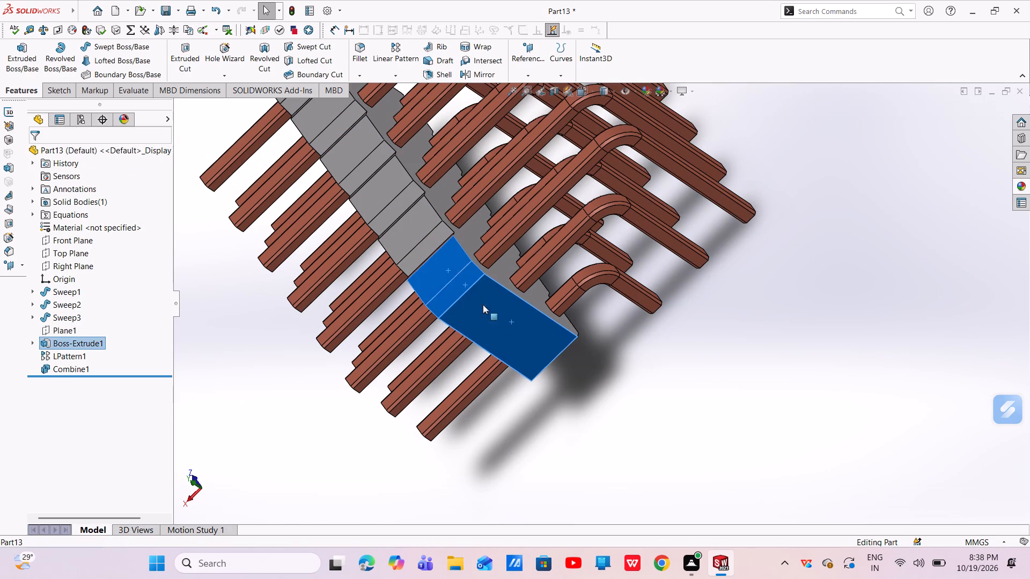
{"action": "scroll", "coordinate": [501, 321], "scroll_direction": "up", "scroll_amount": 3}
{"action": "middle_click_drag", "start_coordinate": [501, 321], "coordinate": [414, 245]}
{"action": "scroll", "coordinate": [499, 295], "scroll_direction": "down", "scroll_amount": 5, "text": "ctrl"}
{"action": "left_click", "coordinate": [486, 300], "text": "ctrl"}
{"action": "left_click", "coordinate": [519, 306], "text": "ctrl"}
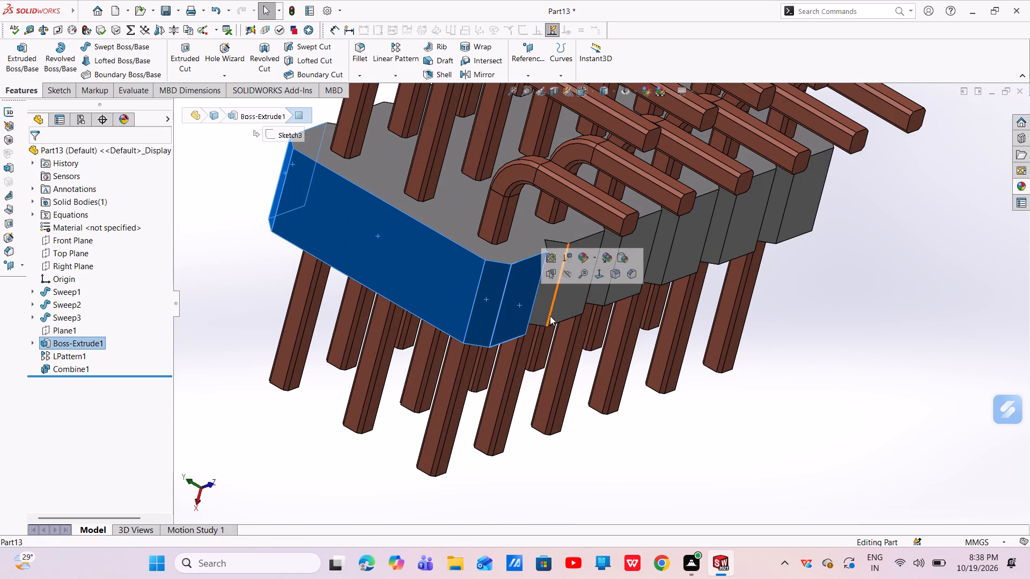
{"action": "scroll", "coordinate": [549, 316], "scroll_direction": "down", "scroll_amount": 1}
{"action": "middle_click_drag", "start_coordinate": [549, 315], "coordinate": [478, 289]}
{"action": "left_click", "coordinate": [513, 279], "text": "ctrl"}
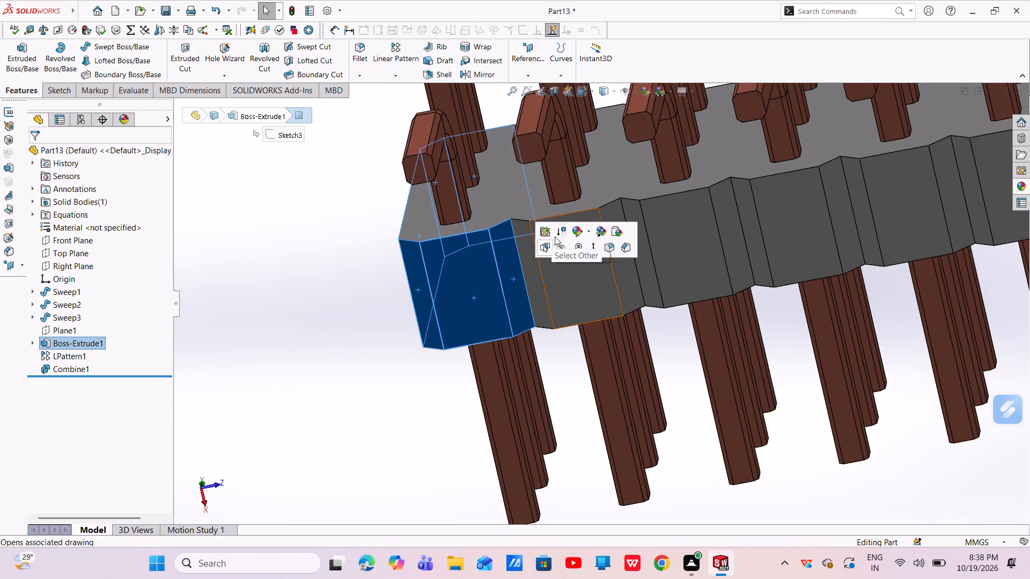
{"action": "left_click", "coordinate": [576, 234]}
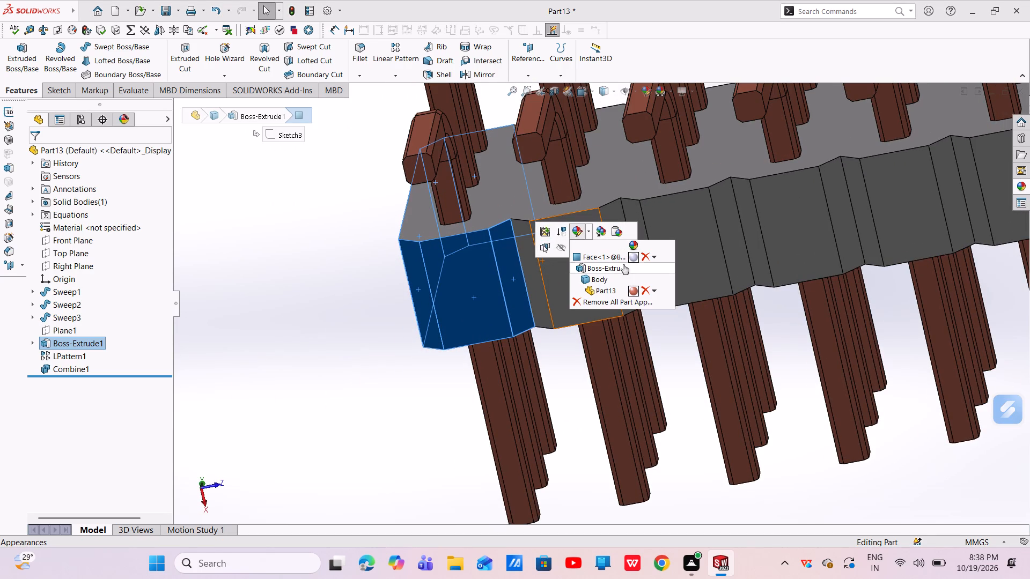
{"action": "left_click", "coordinate": [598, 258]}
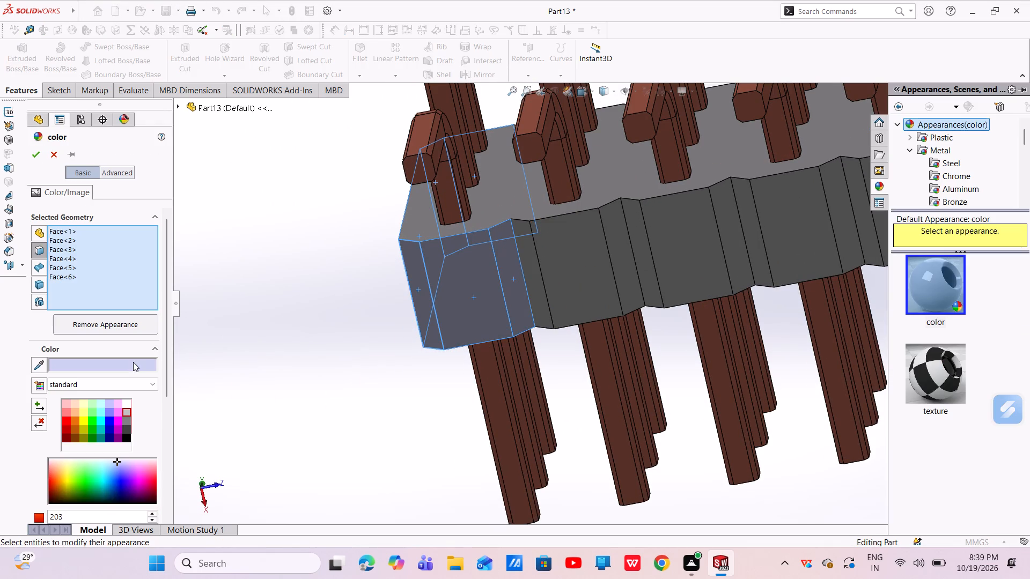
{"action": "left_click", "coordinate": [126, 418]}
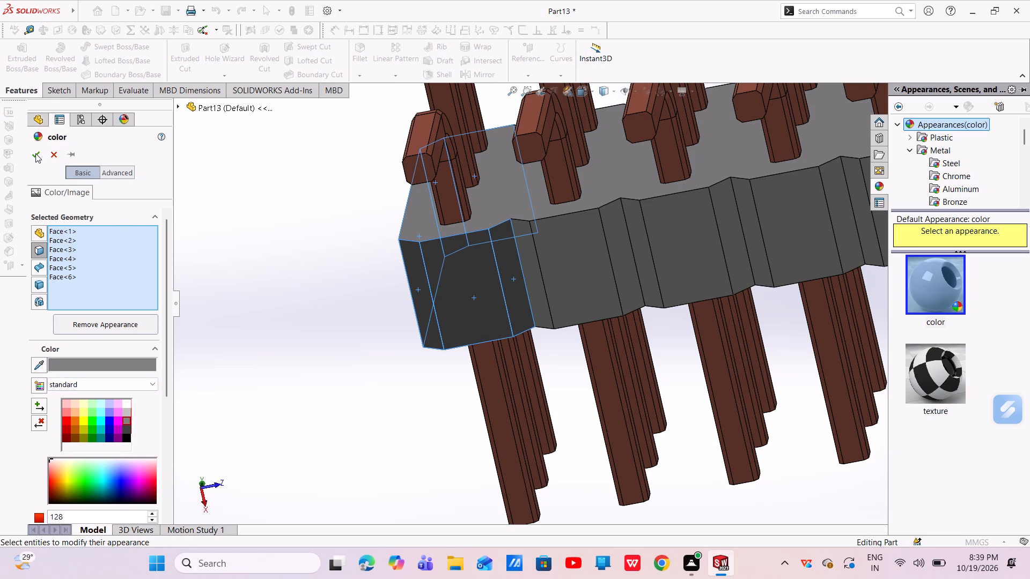
{"action": "left_click", "coordinate": [35, 153]}
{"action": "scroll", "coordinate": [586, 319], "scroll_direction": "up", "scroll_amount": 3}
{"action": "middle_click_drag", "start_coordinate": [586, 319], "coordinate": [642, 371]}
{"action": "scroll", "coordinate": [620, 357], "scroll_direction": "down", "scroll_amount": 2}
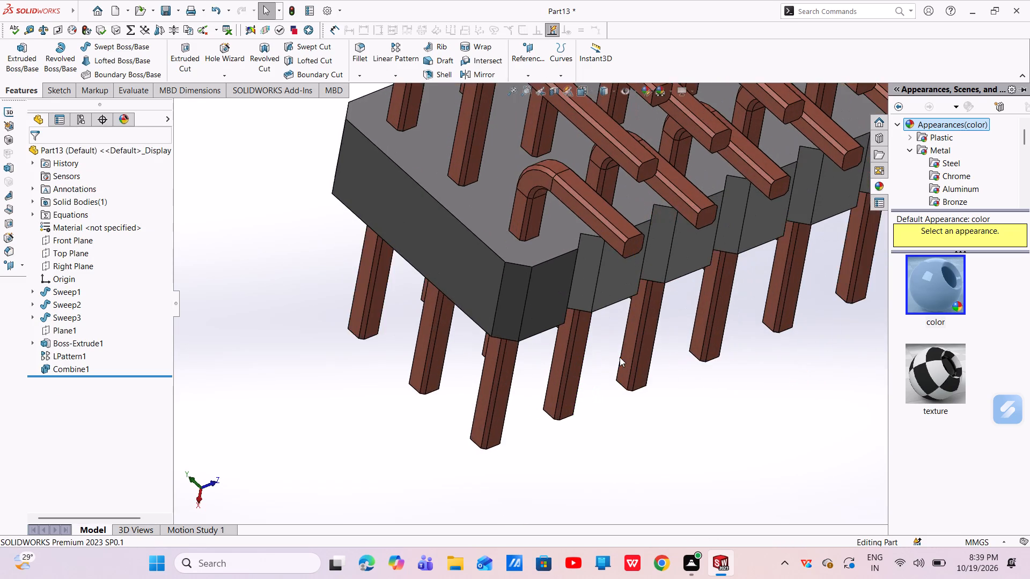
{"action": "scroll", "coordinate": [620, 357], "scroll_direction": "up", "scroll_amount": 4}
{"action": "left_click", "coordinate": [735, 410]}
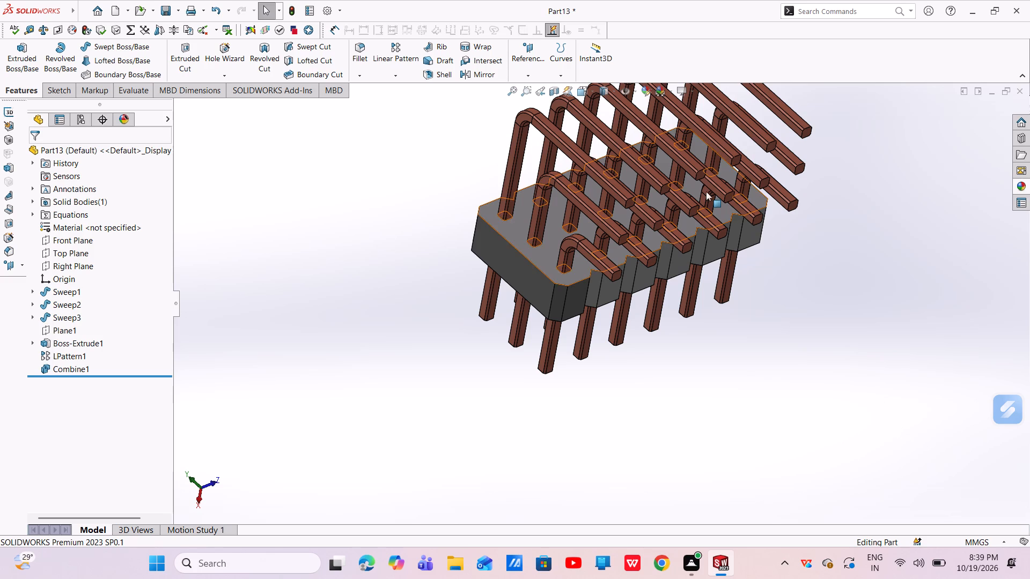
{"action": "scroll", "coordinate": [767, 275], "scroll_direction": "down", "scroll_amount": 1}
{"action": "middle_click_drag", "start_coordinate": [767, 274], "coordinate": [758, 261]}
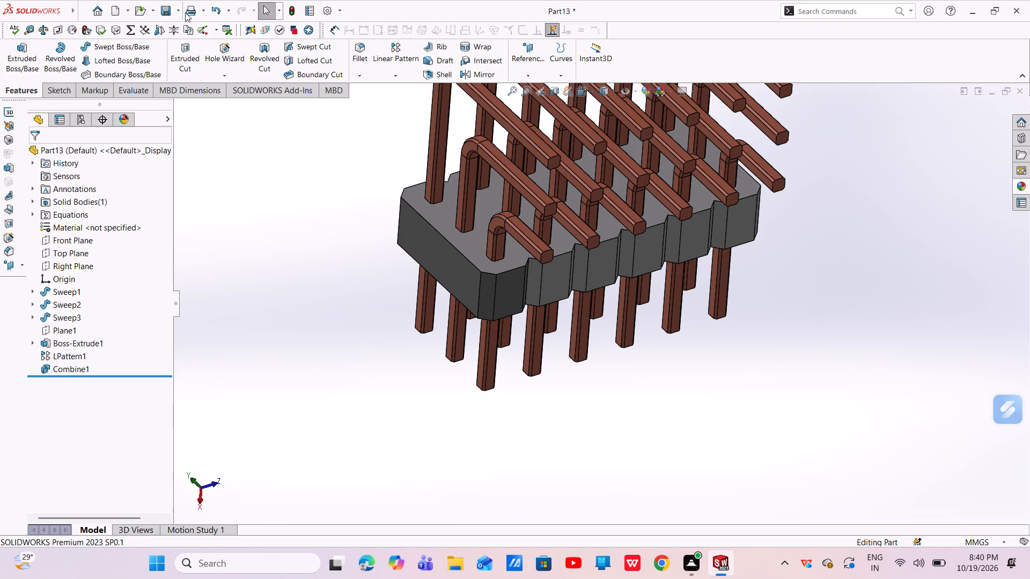
Save the part as "drone electrical units part 2" in the desktop's New folder.
{"action": "key", "text": "ctrl+s"}
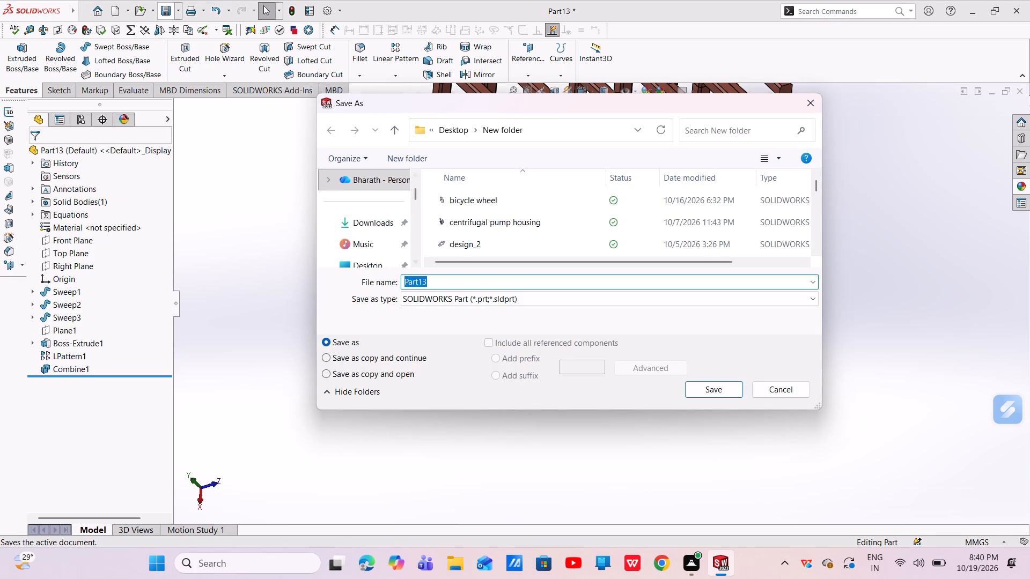
{"action": "key", "text": "BackSpace"}
{"action": "type", "text": "drone"}
{"action": "key", "text": "space"}
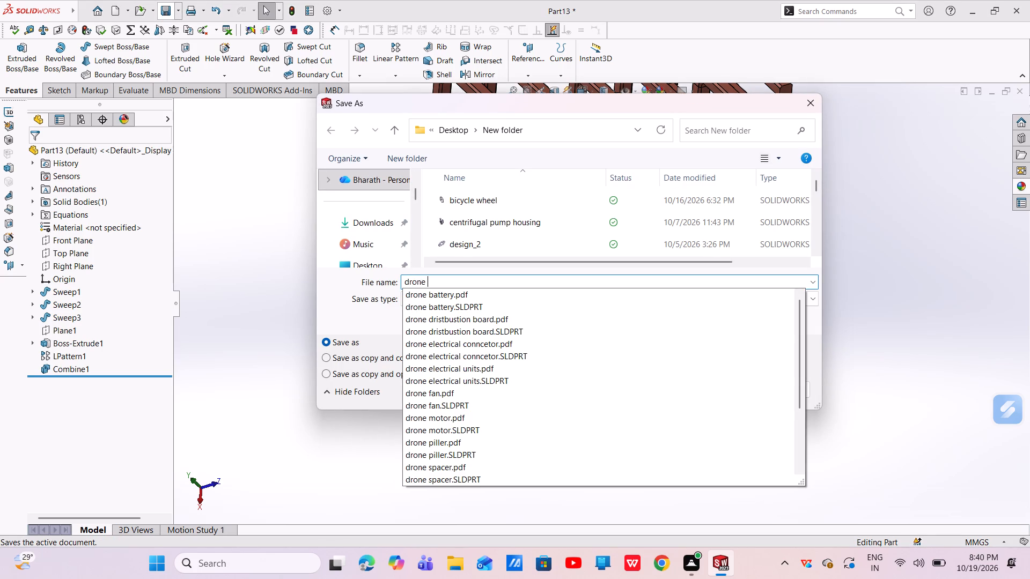
{"action": "type", "text": "ele"}
{"action": "type", "text": "ctrical"}
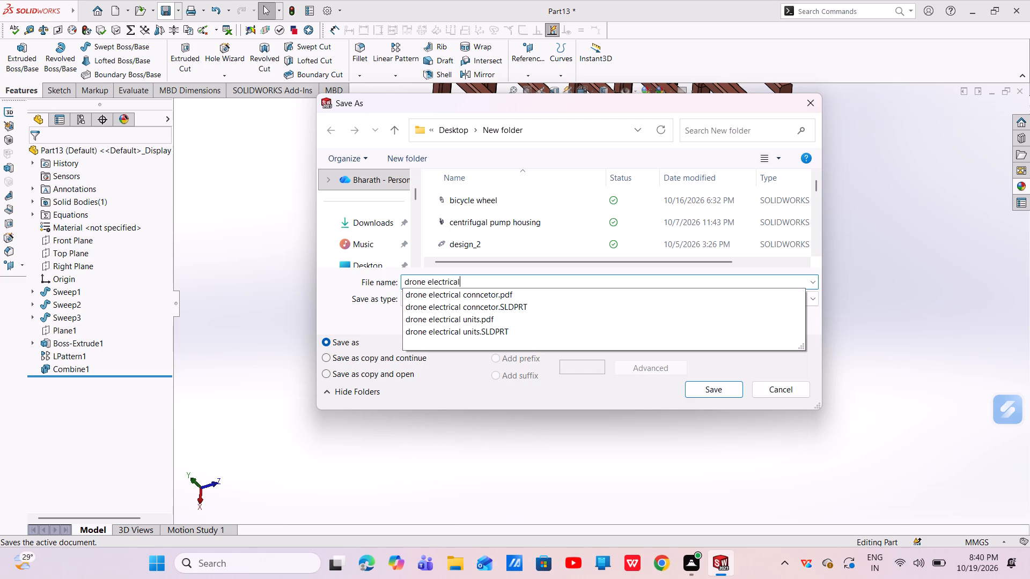
{"action": "key", "text": "space"}
{"action": "type", "text": "uni"}
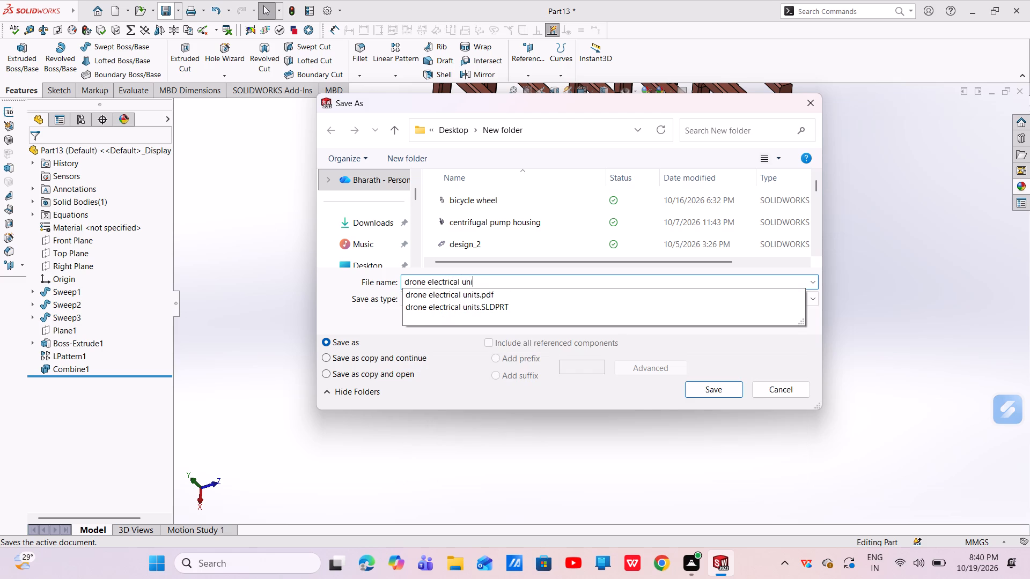
{"action": "type", "text": "ts"}
{"action": "key", "text": "space"}
{"action": "key", "text": "BackSpace"}
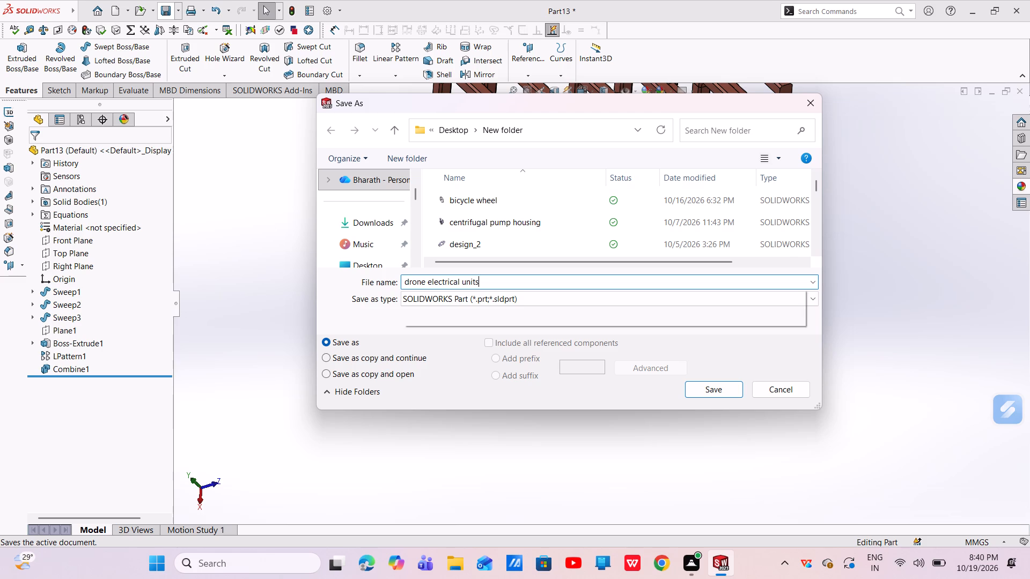
{"action": "key", "text": "space"}
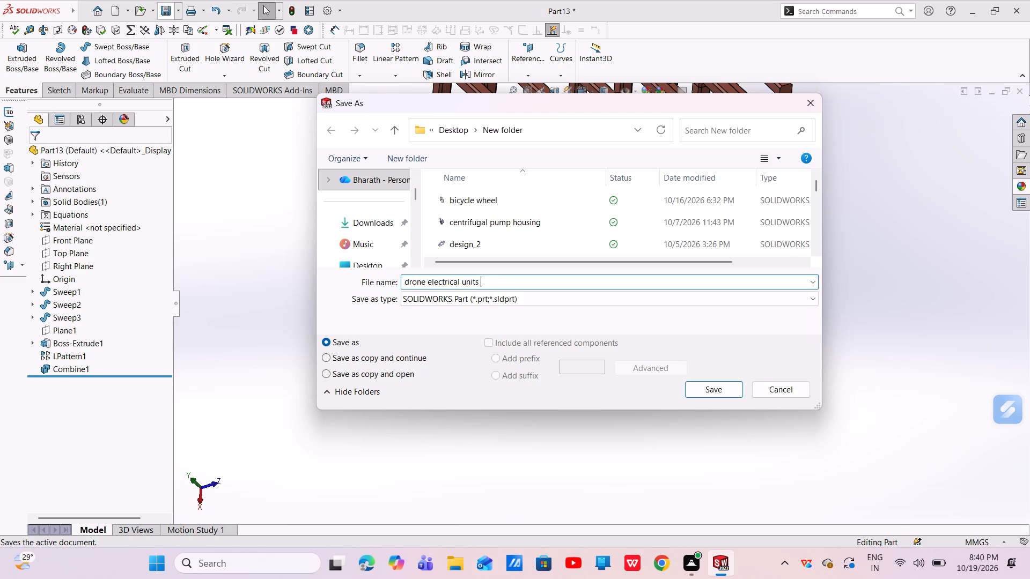
{"action": "type", "text": "part"}
{"action": "key", "text": "space"}
{"action": "key", "text": "2"}
{"action": "key", "text": "Return"}
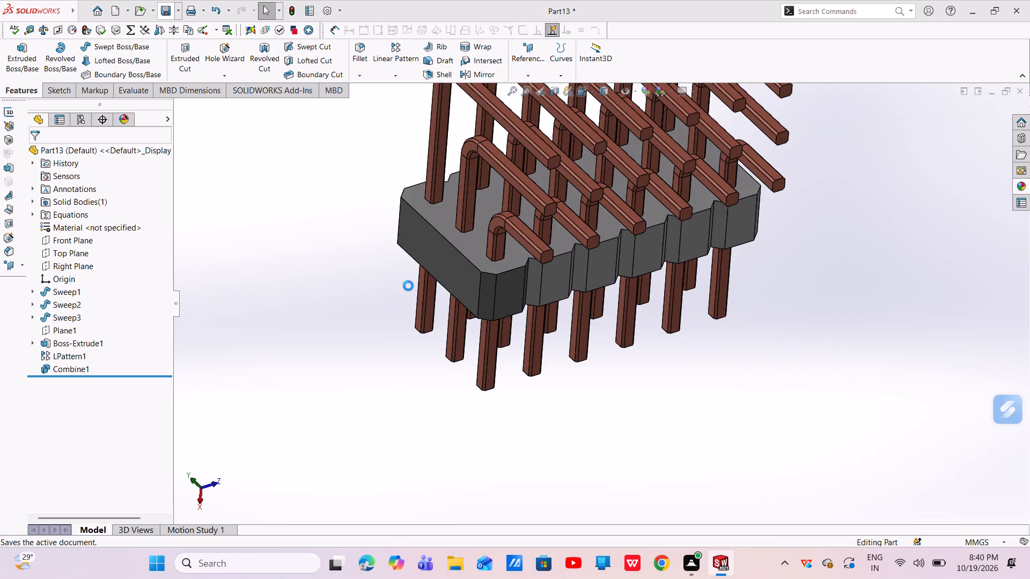
Save a PDF copy of the part (Adobe Portable Document Format) under the same name, drone electrical units part 2.
{"action": "left_click", "coordinate": [175, 13]}
{"action": "left_click", "coordinate": [179, 37]}
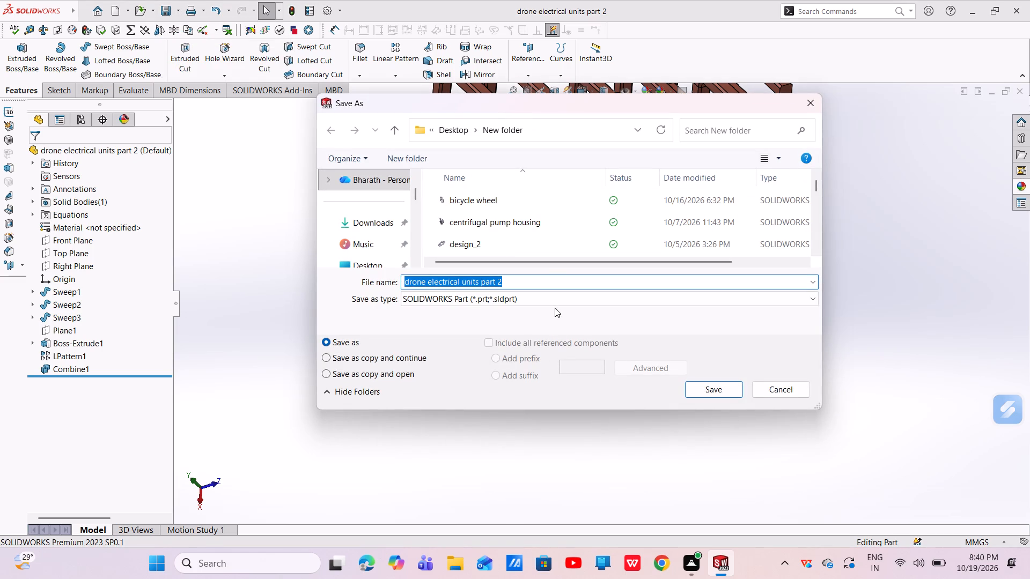
{"action": "left_click", "coordinate": [594, 295]}
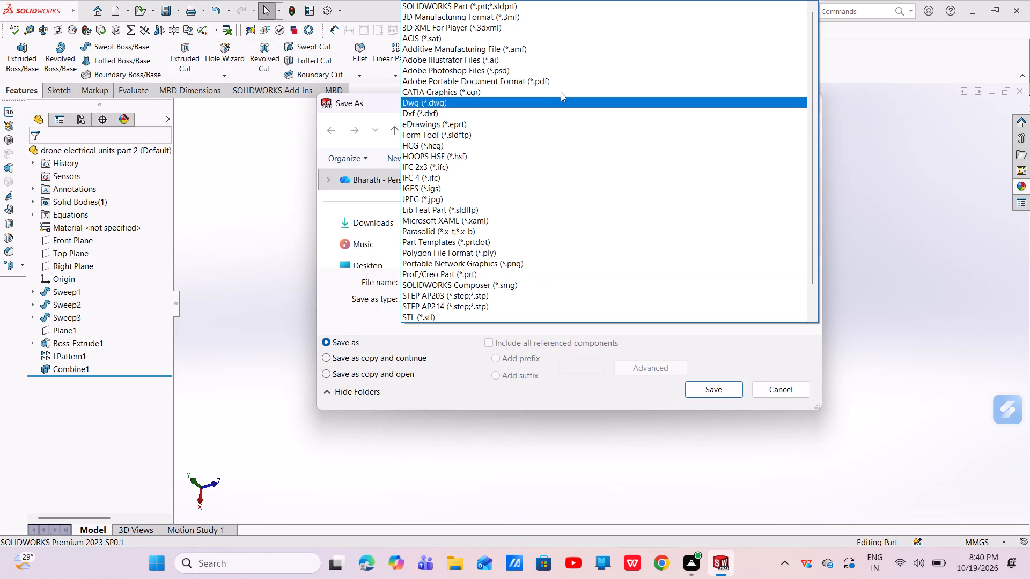
{"action": "left_click", "coordinate": [563, 83]}
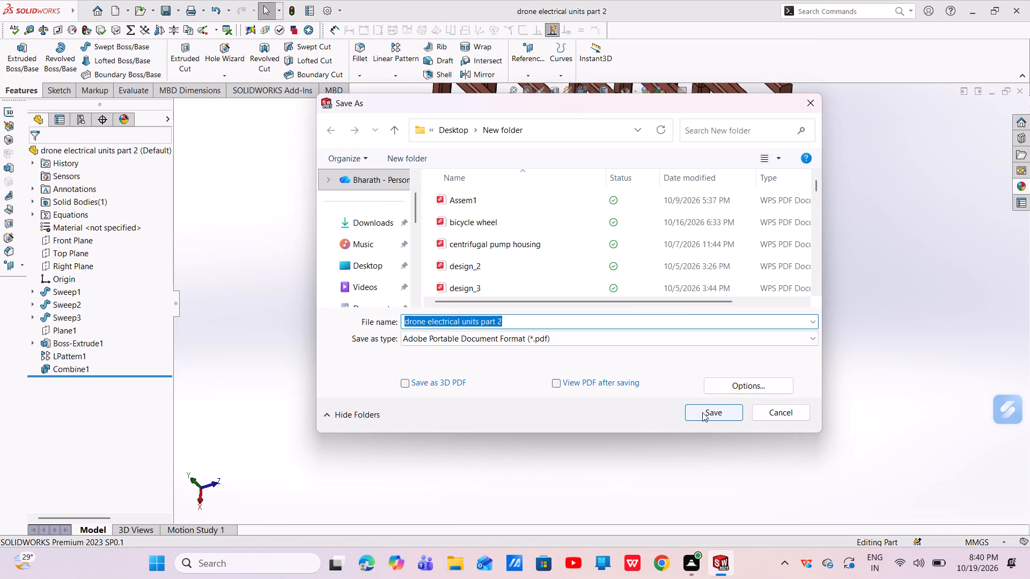
{"action": "left_click", "coordinate": [702, 412]}
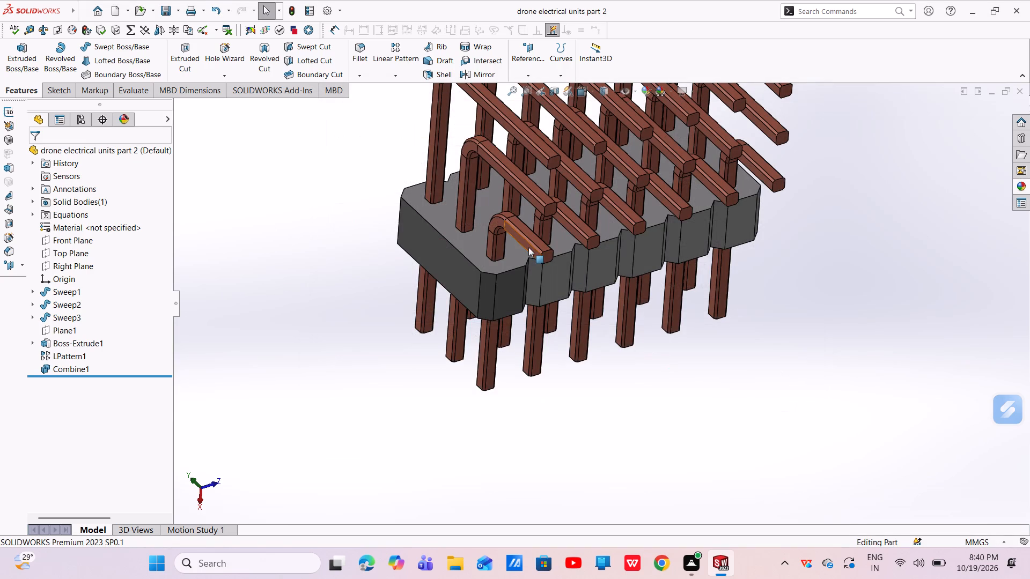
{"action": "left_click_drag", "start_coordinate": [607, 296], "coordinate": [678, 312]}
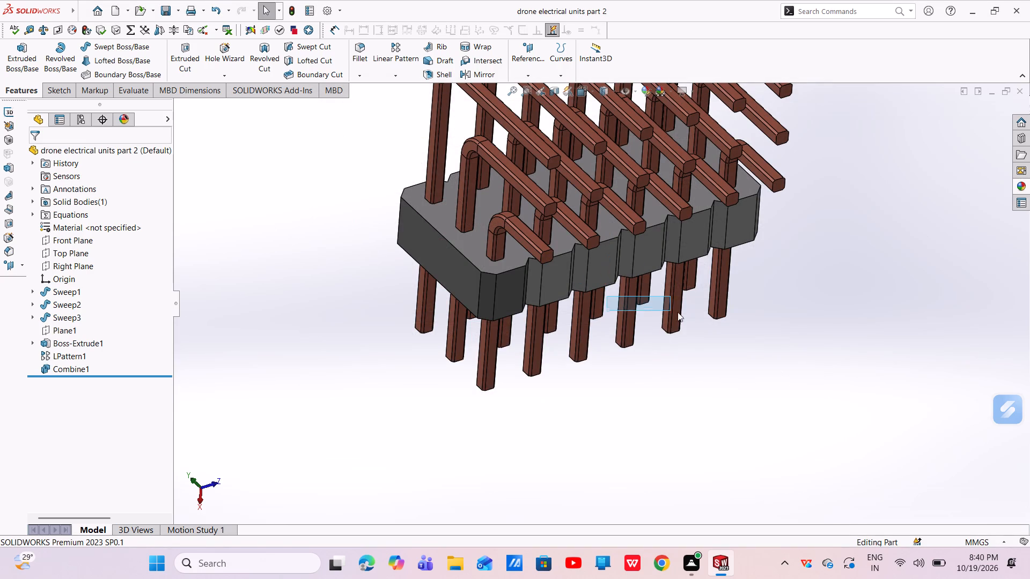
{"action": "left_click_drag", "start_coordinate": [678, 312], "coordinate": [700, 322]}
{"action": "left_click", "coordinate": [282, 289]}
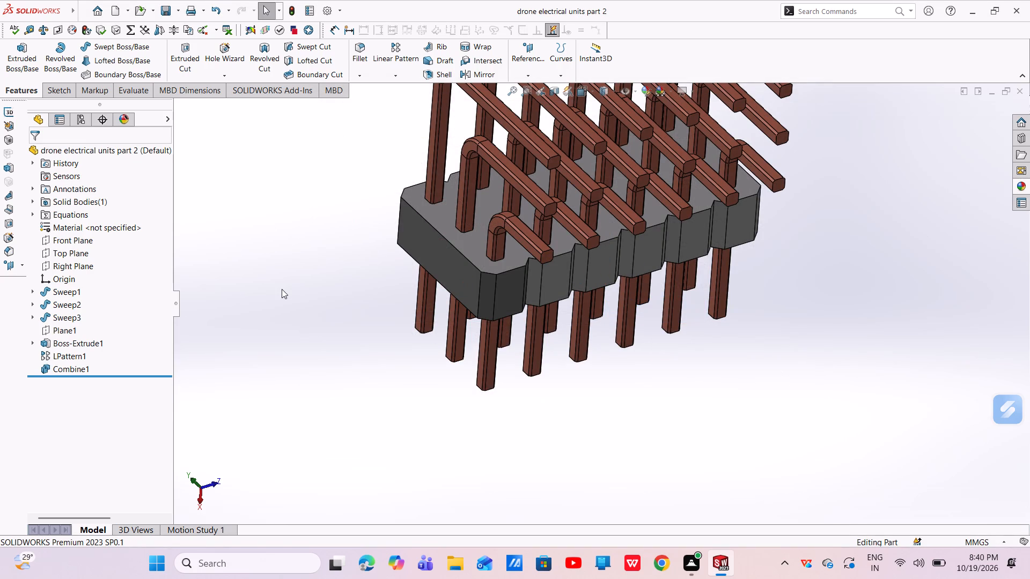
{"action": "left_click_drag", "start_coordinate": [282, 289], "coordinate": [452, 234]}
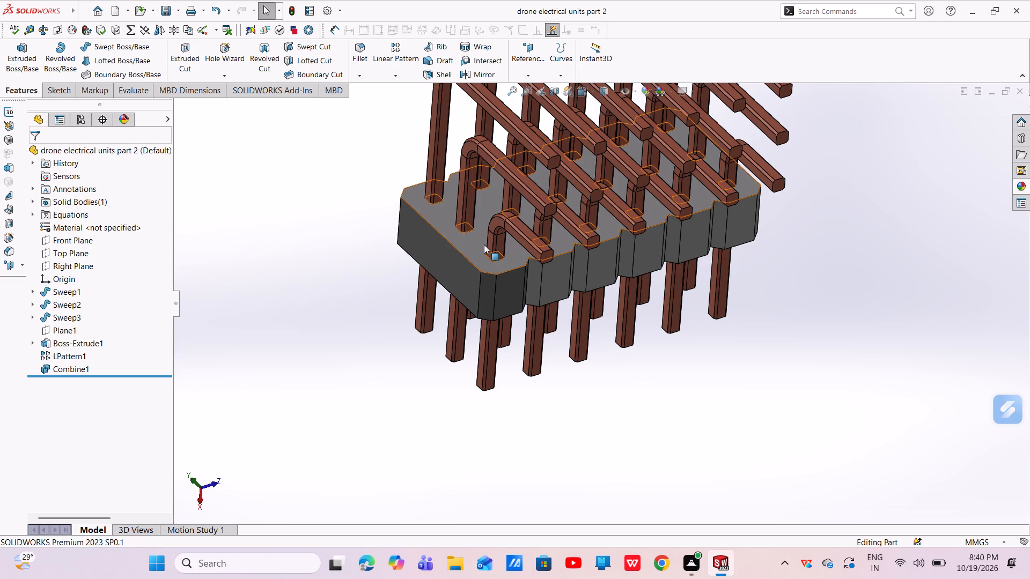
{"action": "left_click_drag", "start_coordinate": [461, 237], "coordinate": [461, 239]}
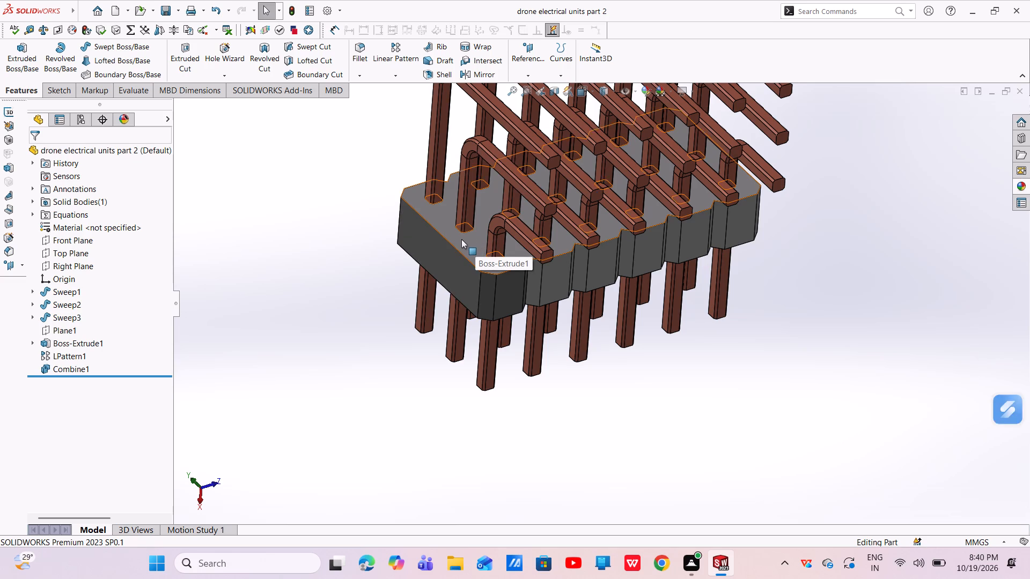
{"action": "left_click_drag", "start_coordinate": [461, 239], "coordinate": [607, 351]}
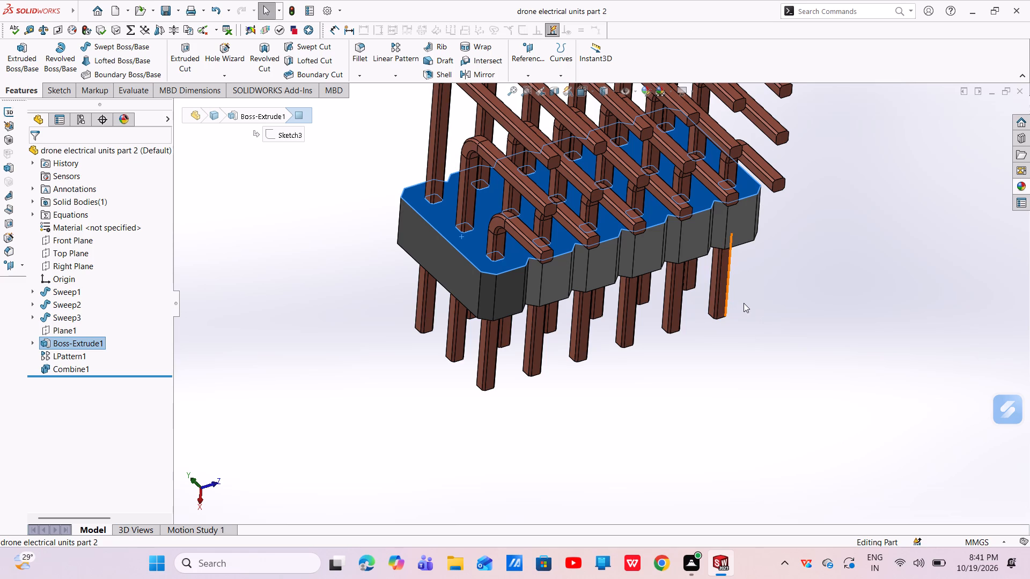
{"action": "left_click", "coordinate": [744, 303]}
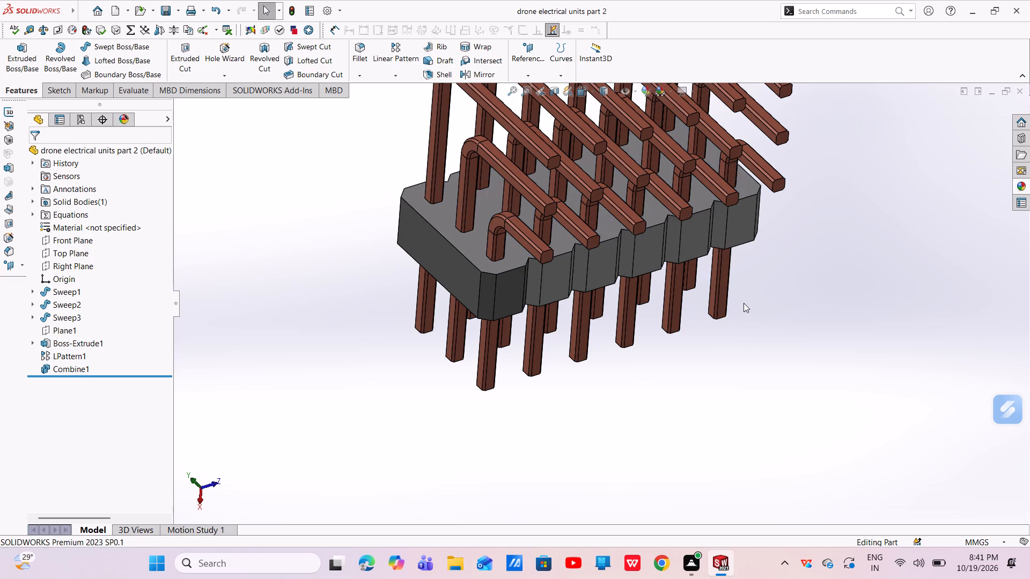